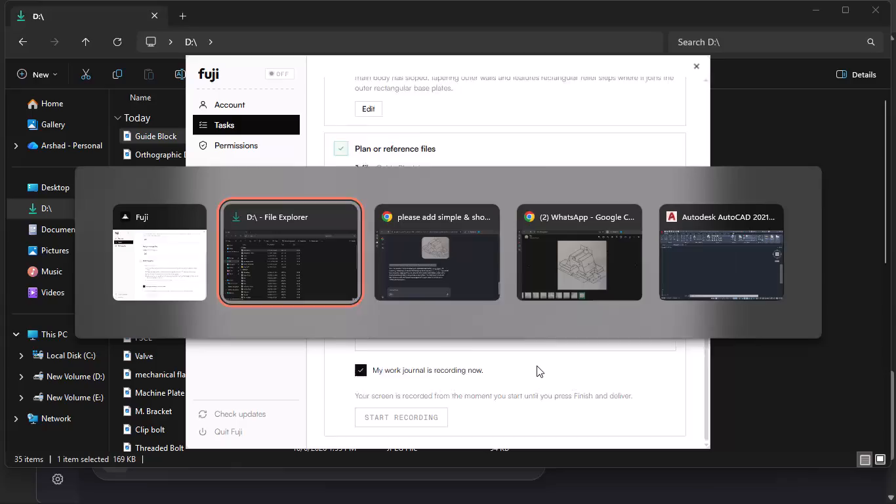
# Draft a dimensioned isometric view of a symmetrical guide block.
# Switch to AutoCAD and turn on isometric drafting in the right isoplane for the empty drawing.
pyautogui.hotkey('alt', 'Tab')
pyautogui.hotkey('alt', 'Tab')
pyautogui.hotkey('alt', 'Tab')
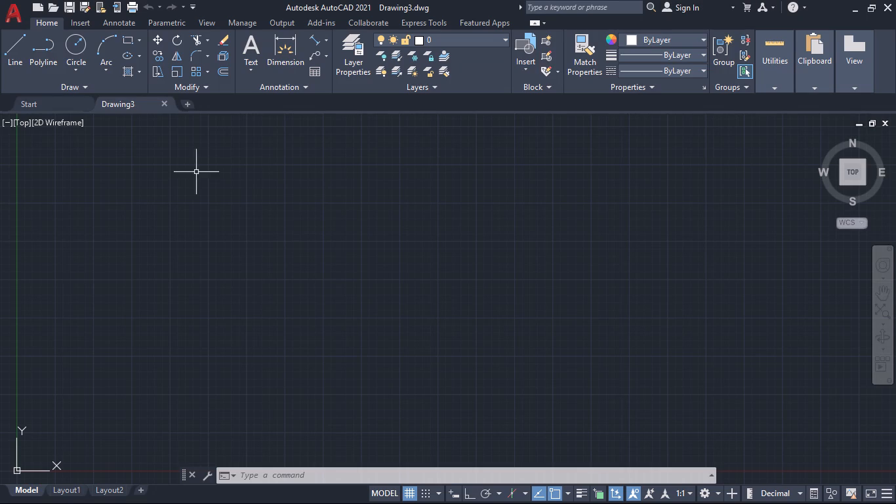
pyautogui.click(513, 490)
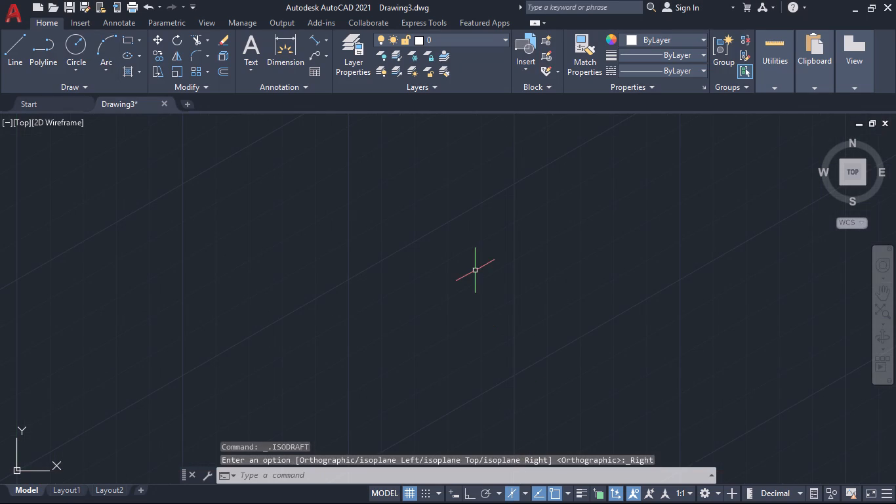
pyautogui.click(350, 250)
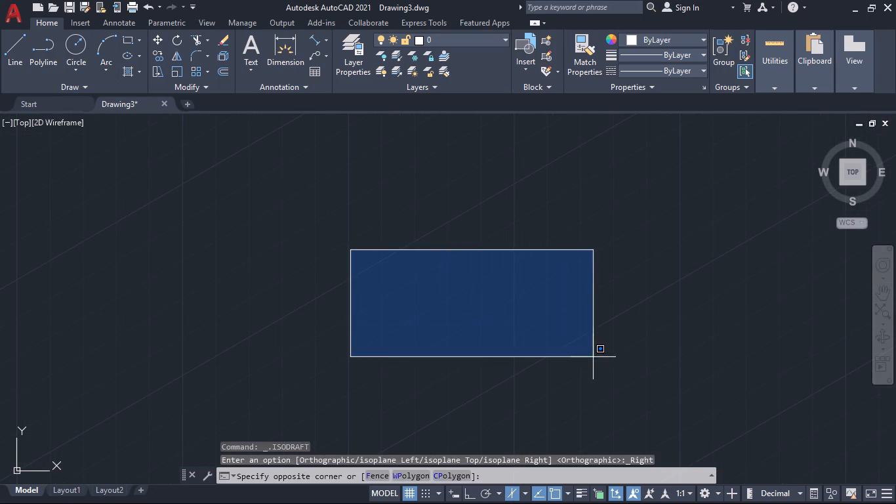
pyautogui.click(518, 327)
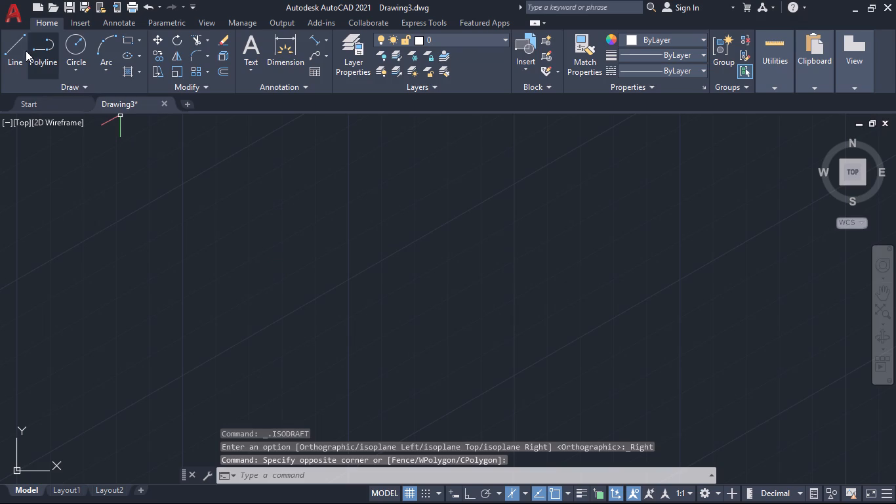
# With Ortho on, draw connected lines 10 straight down, 25 up along the 30° axis, and 10 straight up.
pyautogui.click(12, 43)
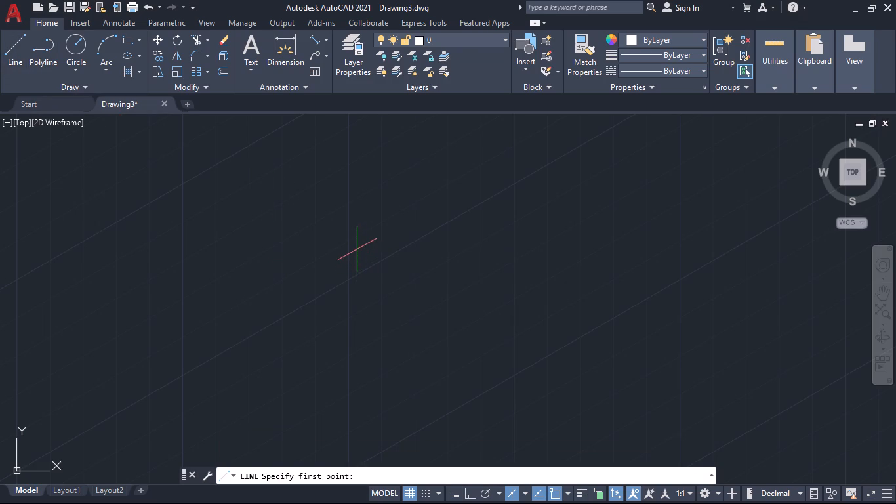
pyautogui.click(357, 249)
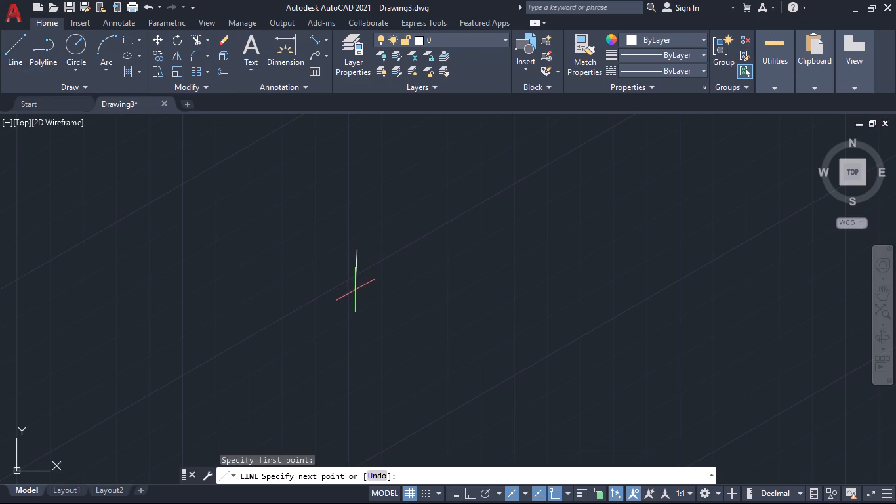
pyautogui.click(466, 492)
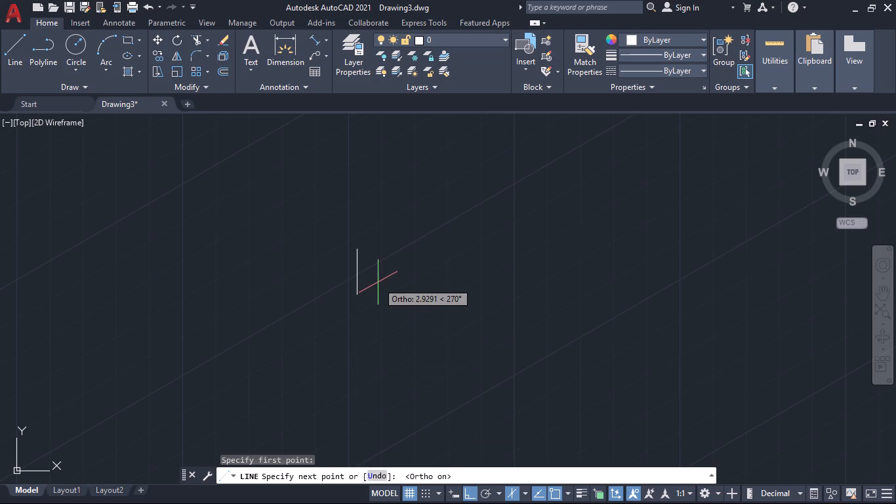
pyautogui.write('10')
pyautogui.press('Return')
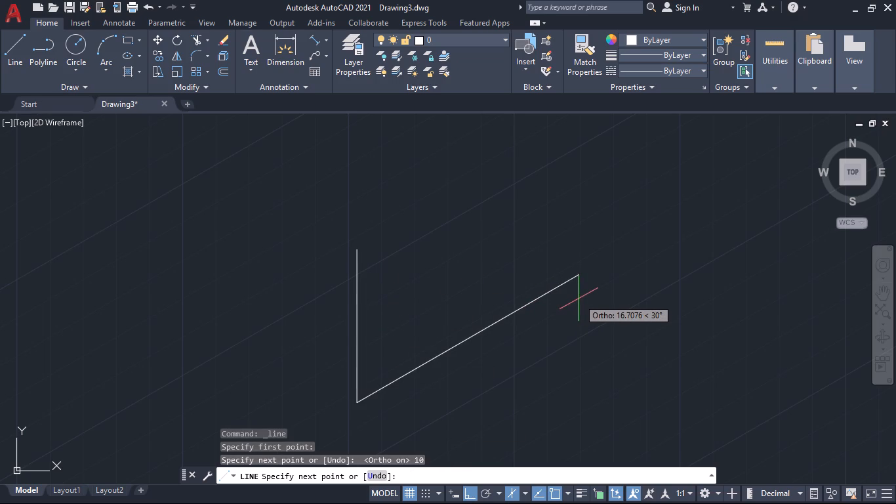
pyautogui.write('25')
pyautogui.press('Return')
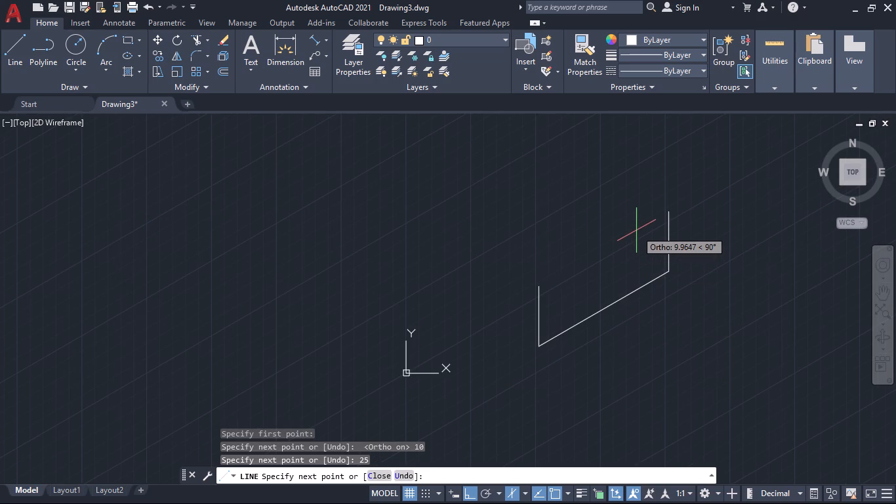
pyautogui.write('10')
pyautogui.press('Return')
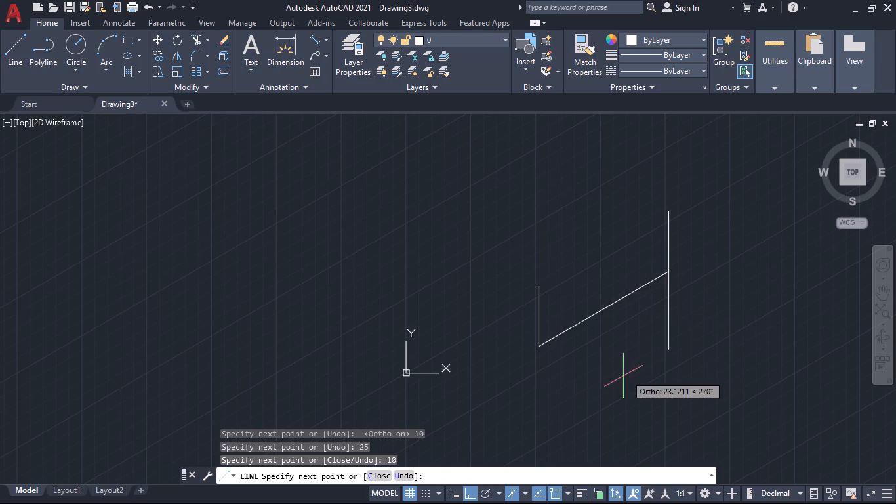
# Continue the outline with a 13-unit line at 150° in the left isoplane and a 20-unit line at 30° in the right isoplane.
pyautogui.click(525, 487)
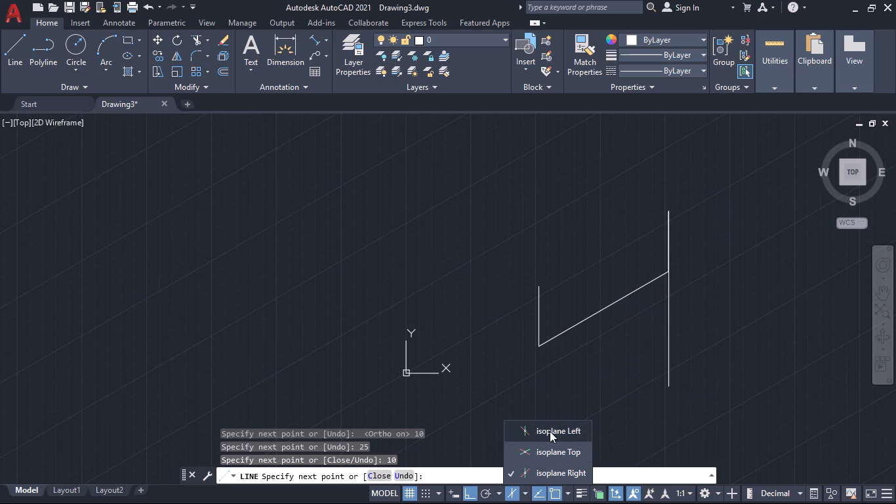
pyautogui.click(550, 430)
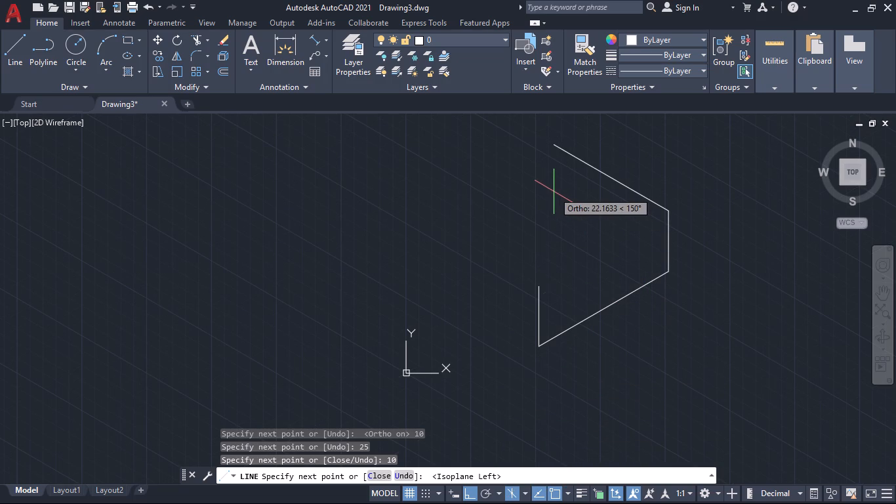
pyautogui.write('13')
pyautogui.press('Return')
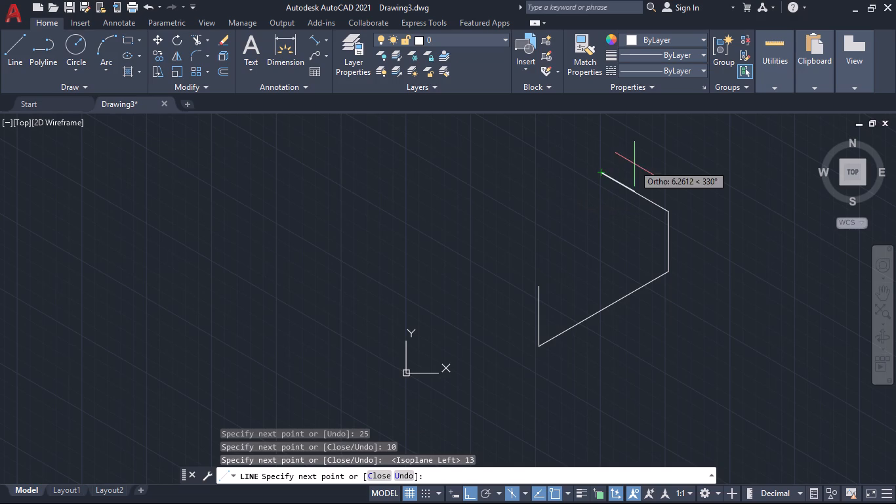
pyautogui.click(522, 493)
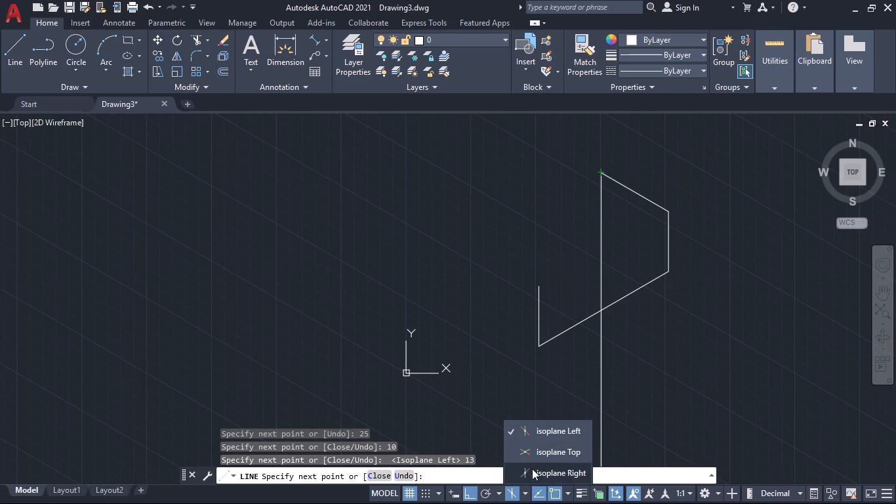
pyautogui.click(532, 469)
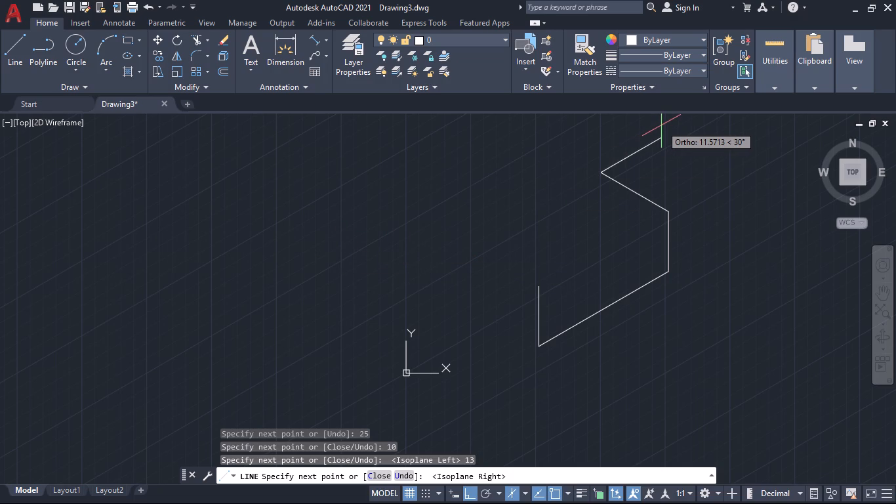
pyautogui.write('20')
pyautogui.press('Return')
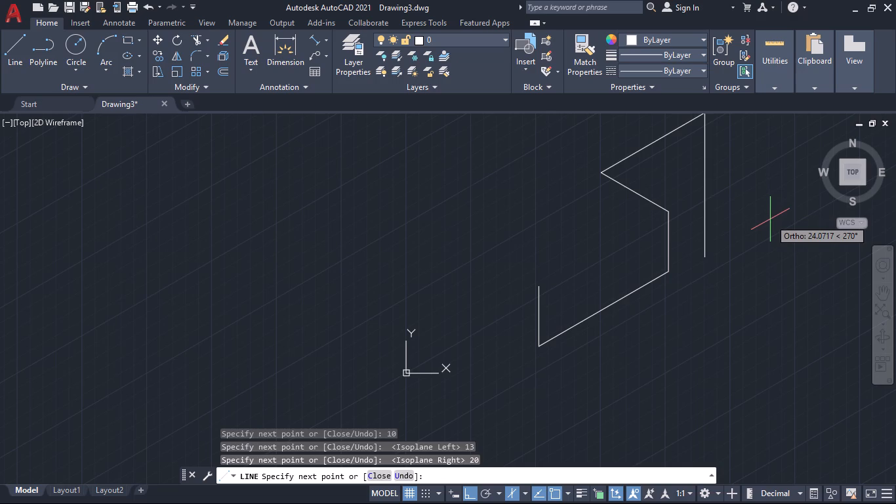
pyautogui.press('space')
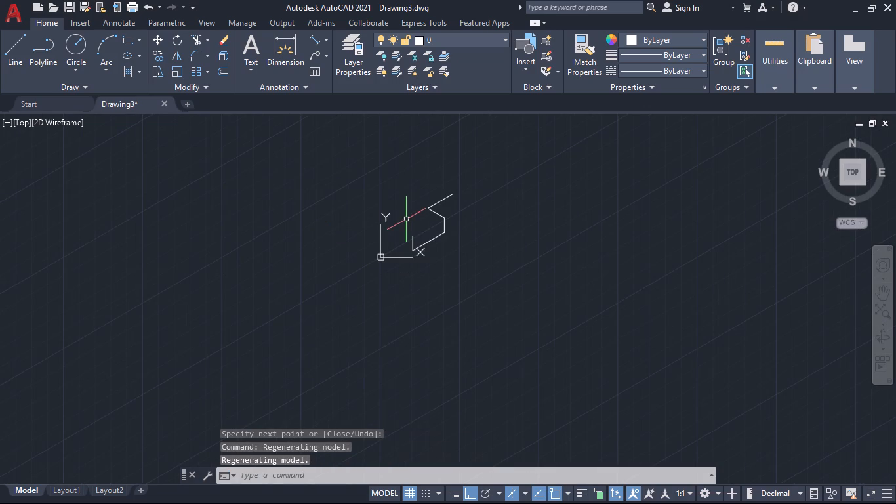
# Move the whole five-line outline away from the origin along the 30° isometric axis.
pyautogui.click(470, 259)
pyautogui.click(373, 167)
pyautogui.press('m')
pyautogui.press('Return')
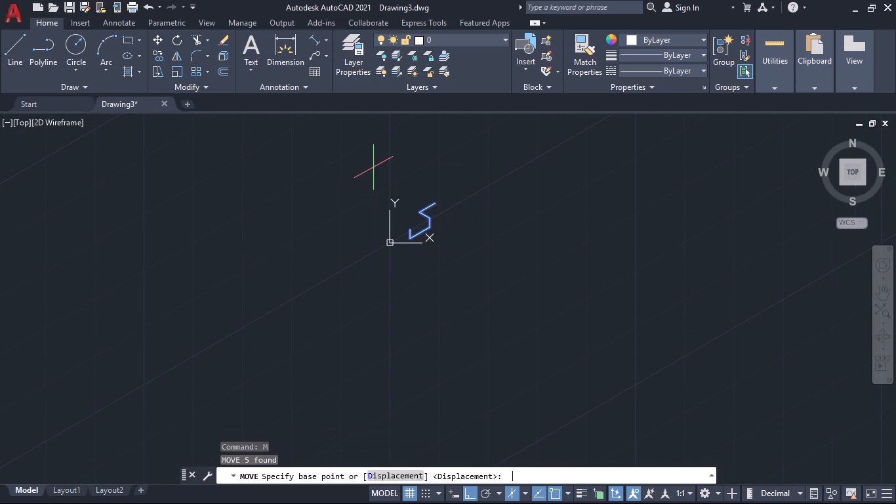
pyautogui.click(426, 220)
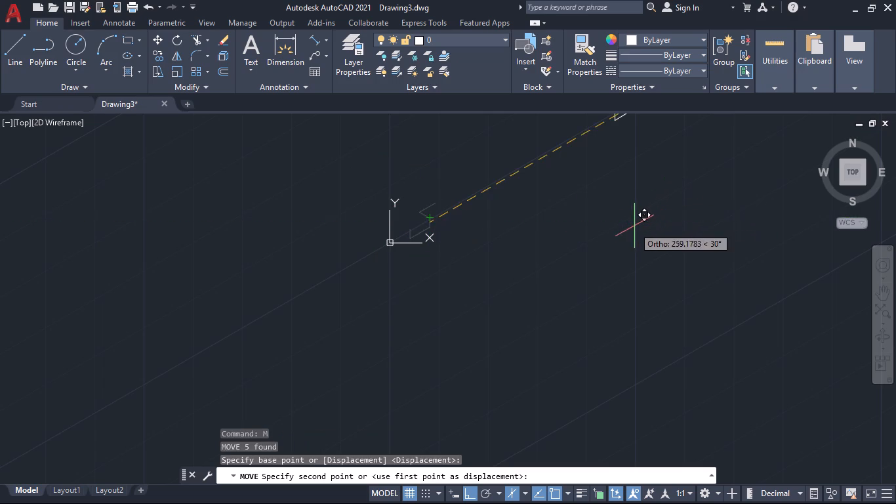
pyautogui.click(636, 215)
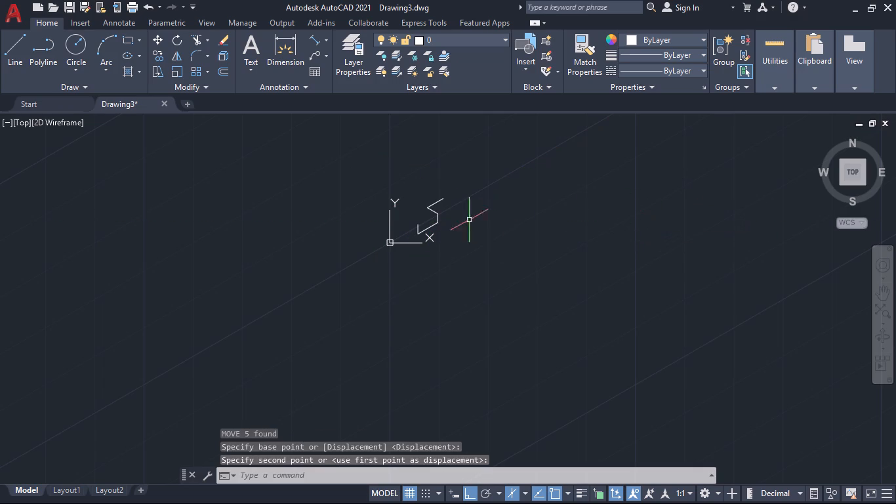
pyautogui.click(455, 227)
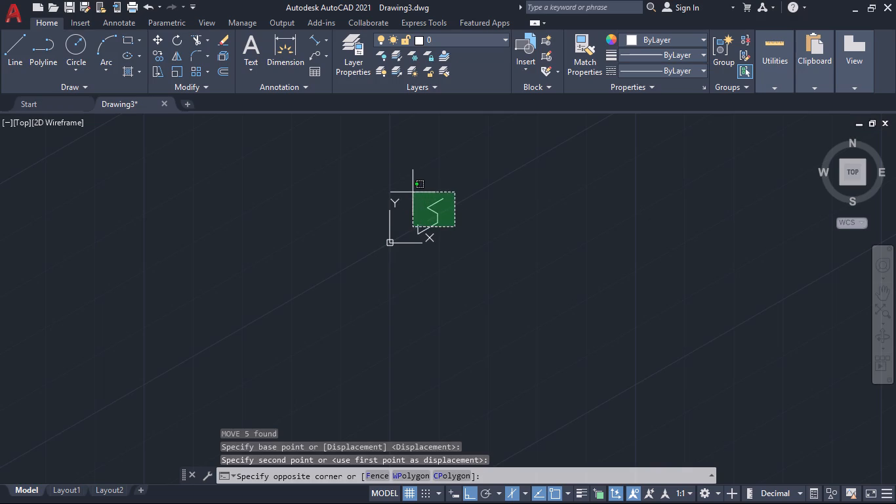
pyautogui.click(413, 192)
pyautogui.press('m')
pyautogui.press('Return')
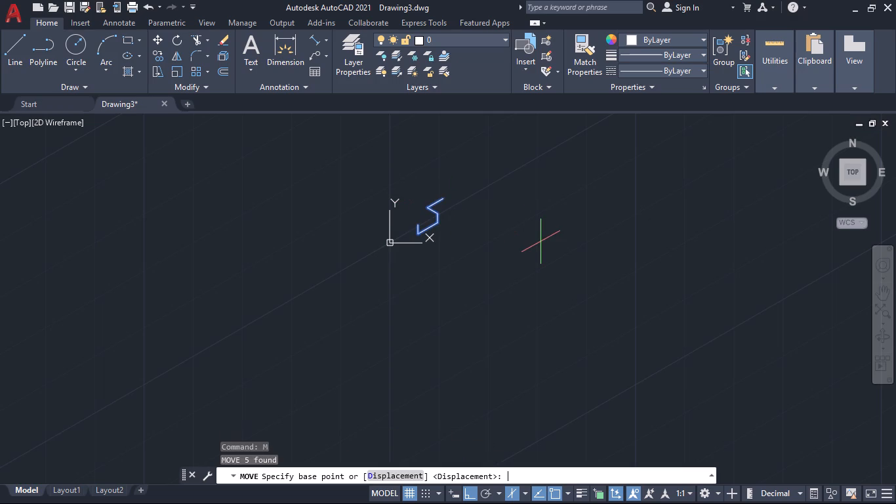
pyautogui.click(441, 197)
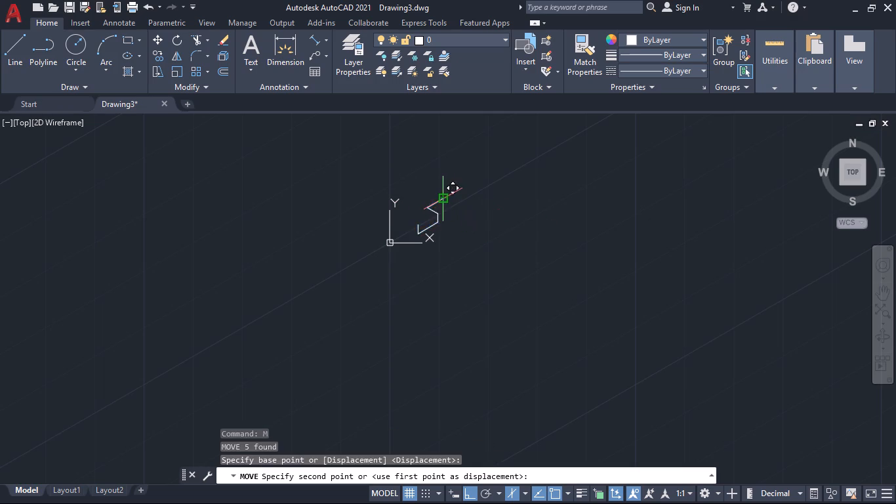
pyautogui.click(666, 148)
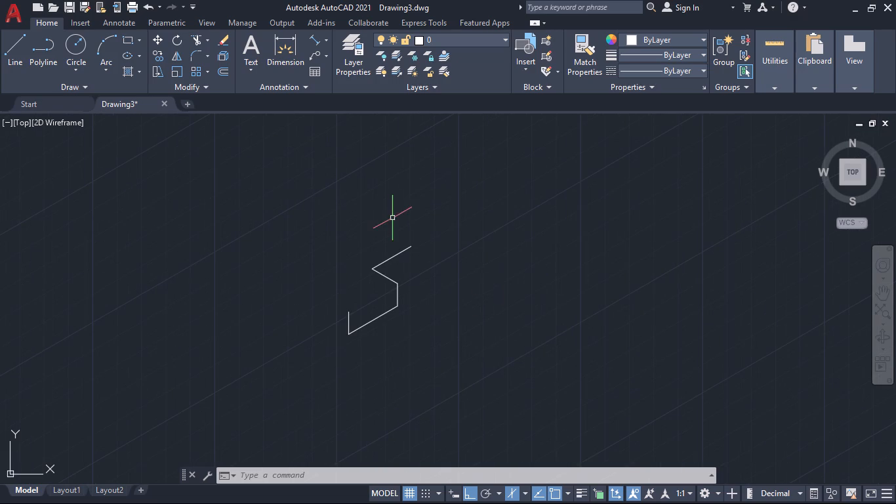
# From the outline's upper end, draw a closed left-isoplane face with 13-unit edges at 330° and 150° and 10-unit vertical edges.
pyautogui.click(12, 53)
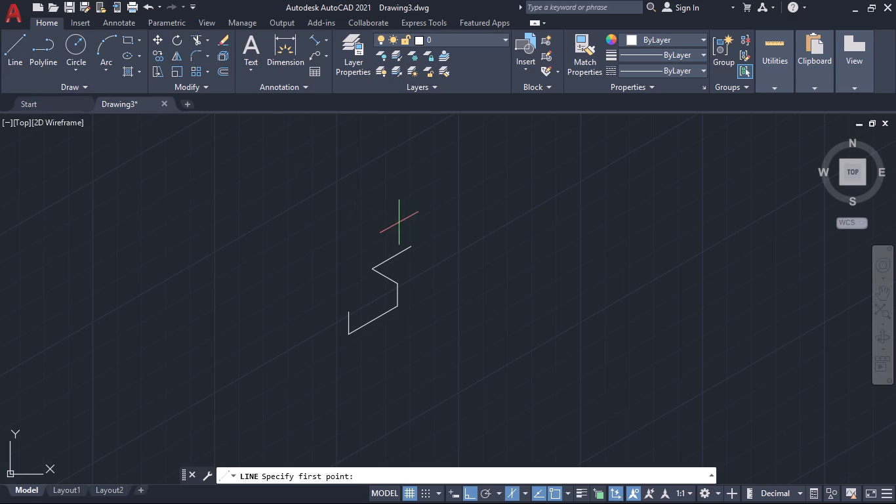
pyautogui.click(410, 246)
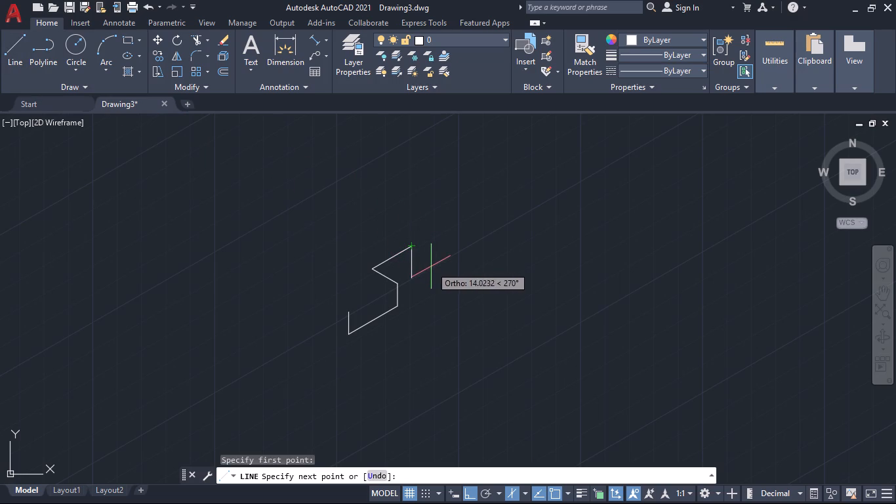
pyautogui.click(525, 491)
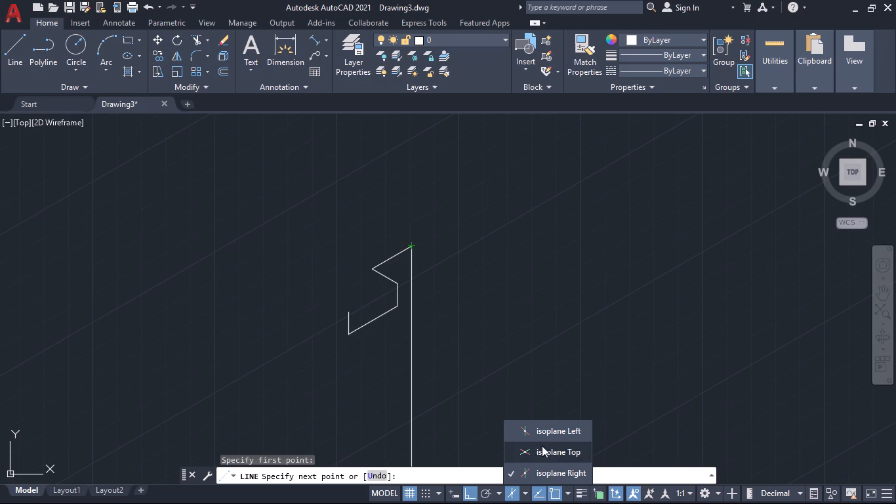
pyautogui.click(550, 432)
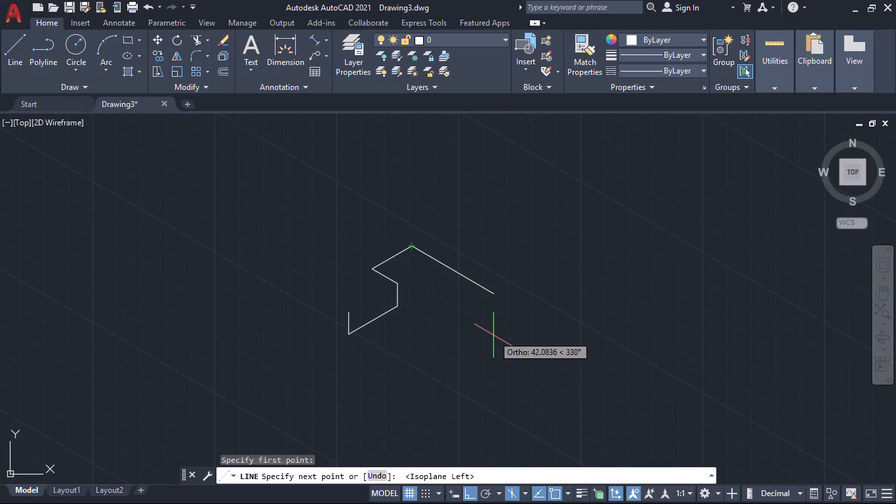
pyautogui.write('13')
pyautogui.press('Return')
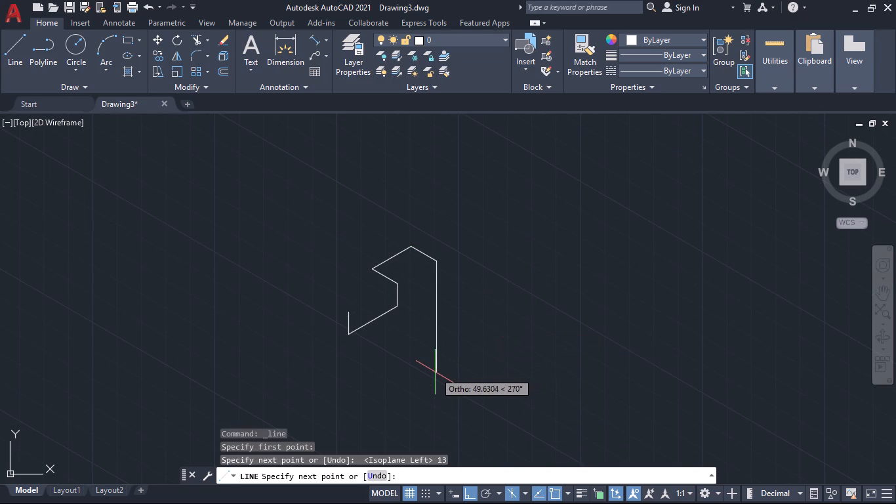
pyautogui.write('10')
pyautogui.press('Return')
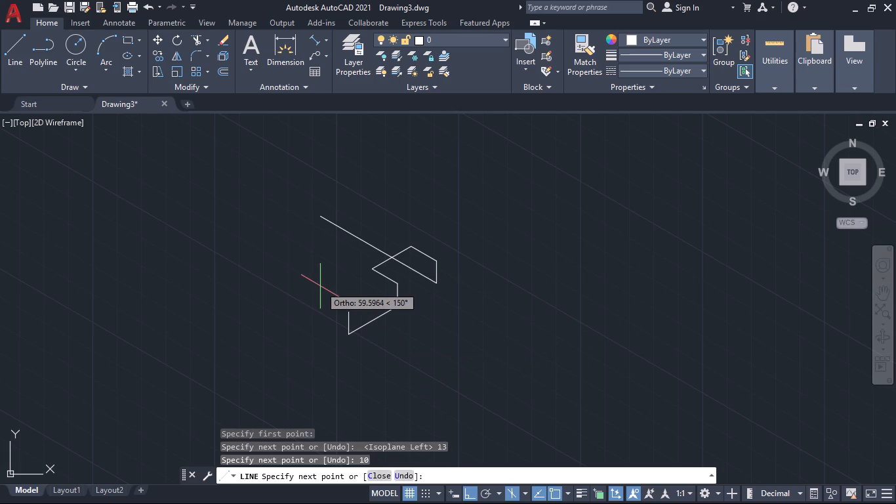
pyautogui.write('13')
pyautogui.press('Return')
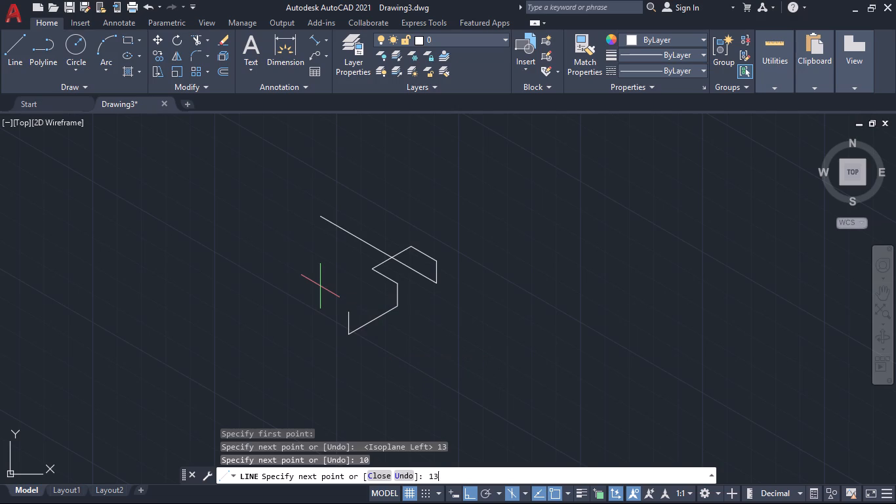
pyautogui.click(413, 248)
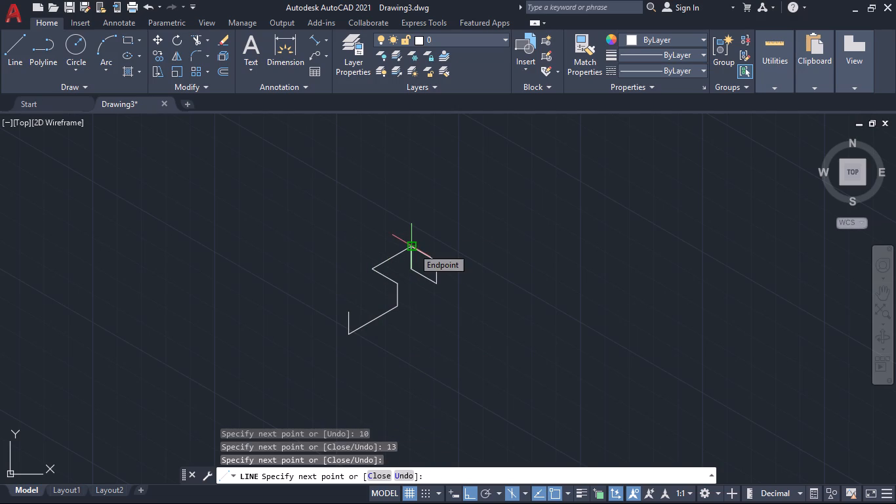
pyautogui.press('space')
# Start a line in the right isoplane from the lower outer corner of the small 13 by 10 face.
pyautogui.press('space')
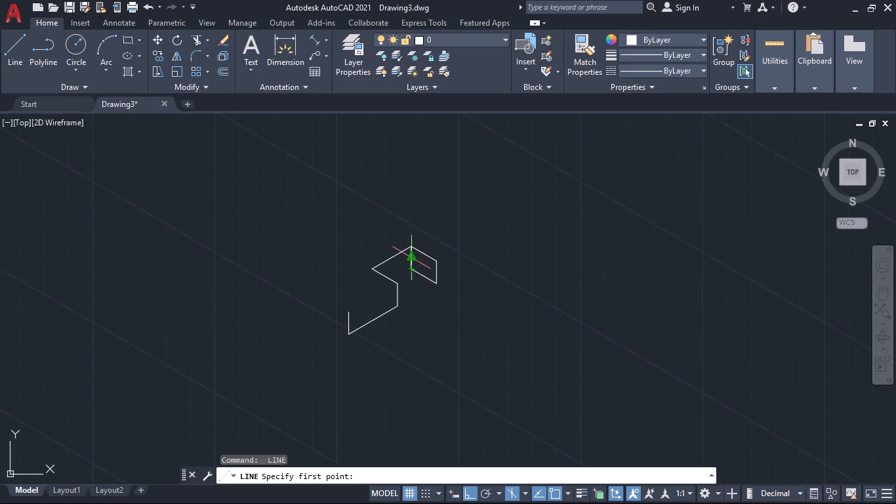
pyautogui.click(439, 283)
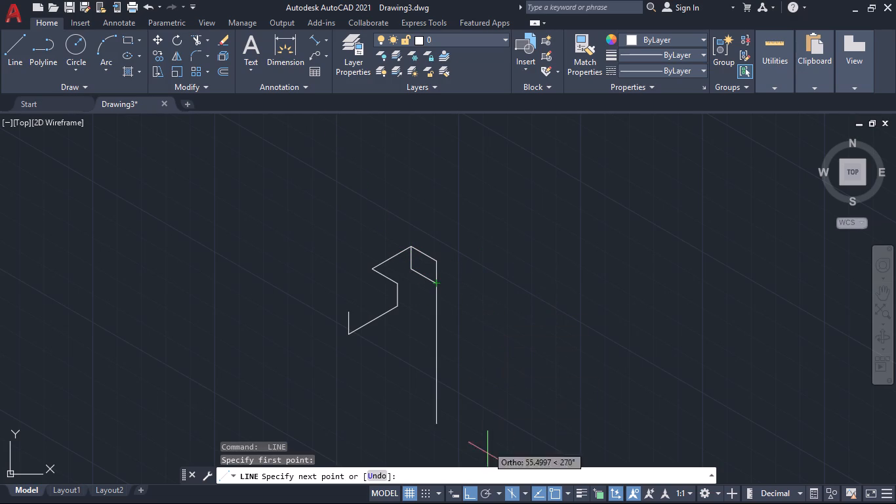
pyautogui.click(523, 490)
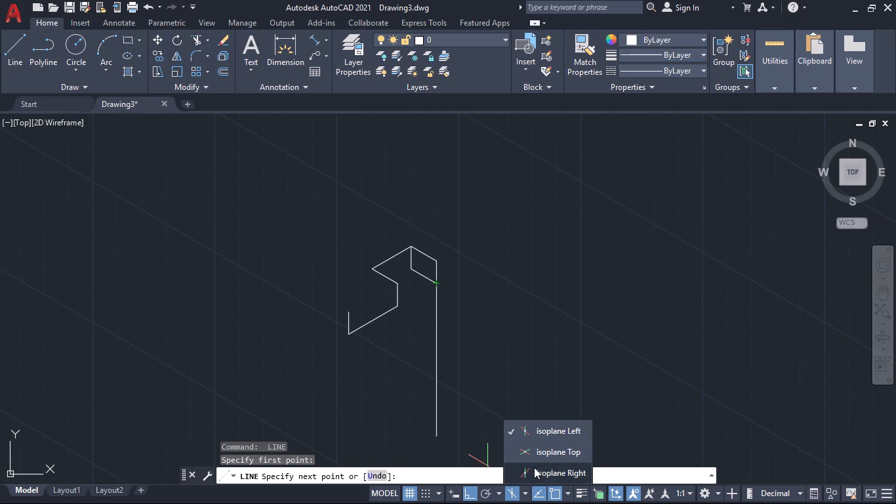
pyautogui.click(534, 467)
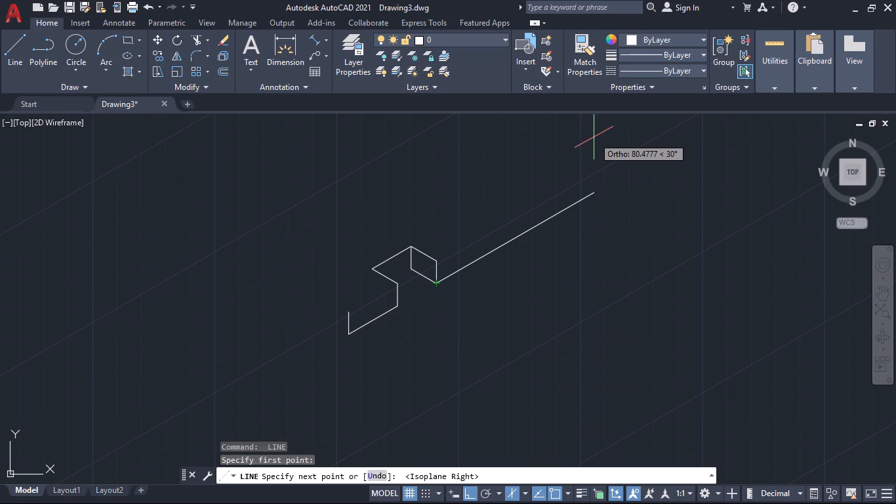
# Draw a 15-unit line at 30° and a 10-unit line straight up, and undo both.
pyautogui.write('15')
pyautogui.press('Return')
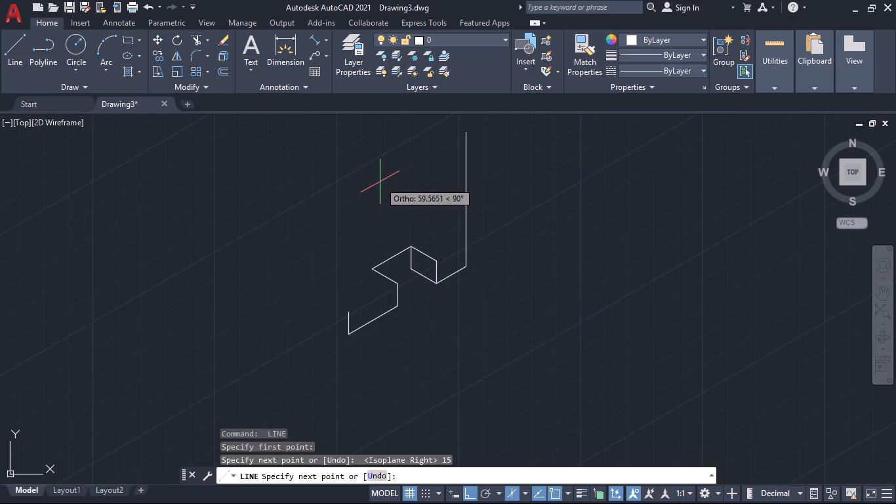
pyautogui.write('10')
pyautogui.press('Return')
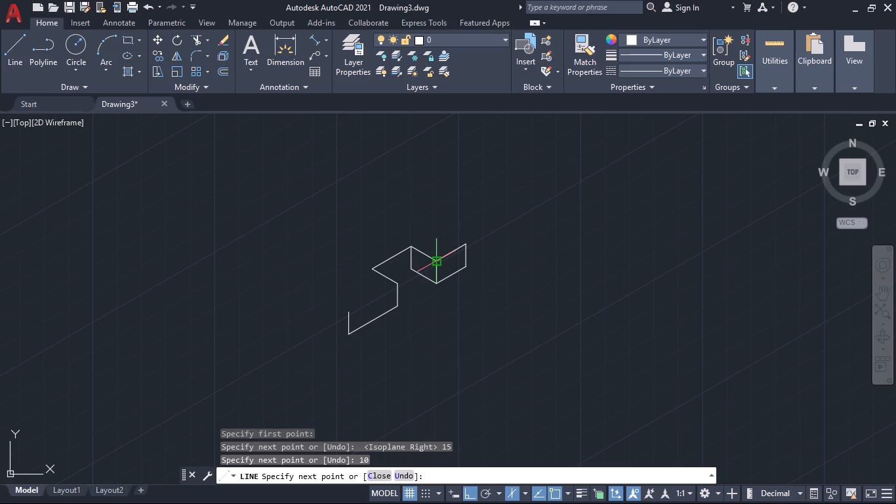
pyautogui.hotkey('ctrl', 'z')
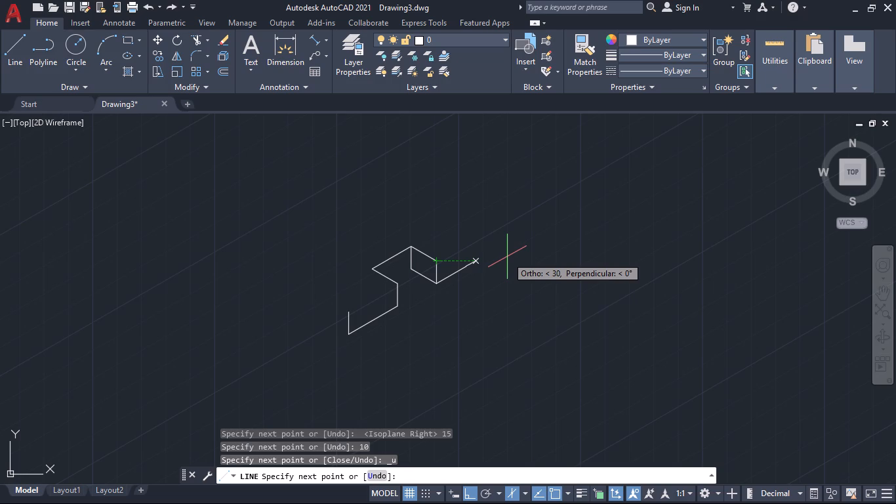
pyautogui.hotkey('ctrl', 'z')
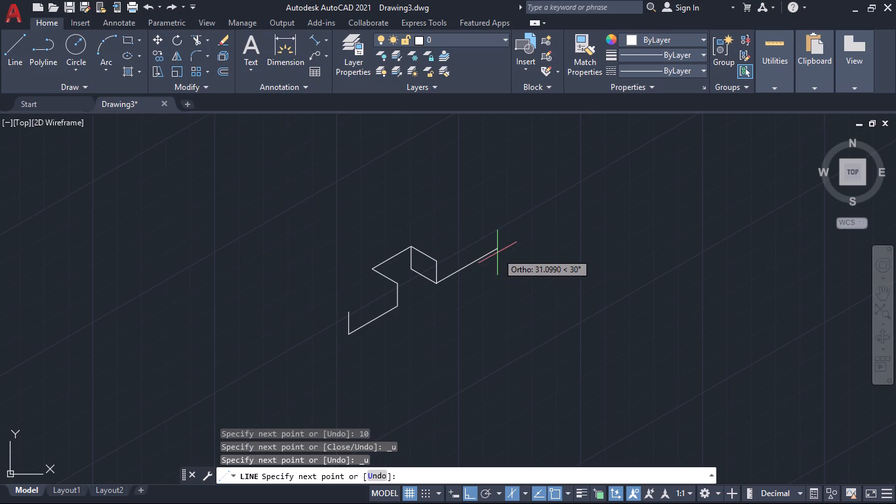
# Draw lines 25 along 30° and 10 straight up, and close the face at the small face's upper outer corner.
pyautogui.write('25')
pyautogui.press('Return')
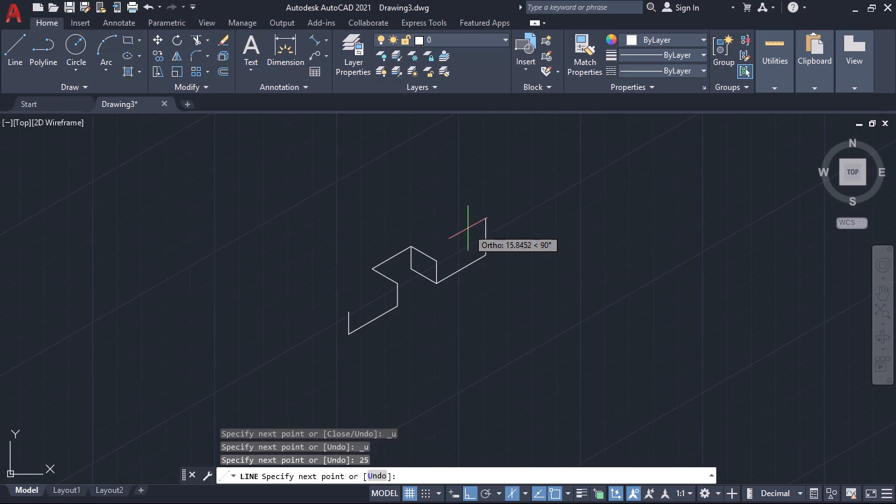
pyautogui.write('10')
pyautogui.press('Return')
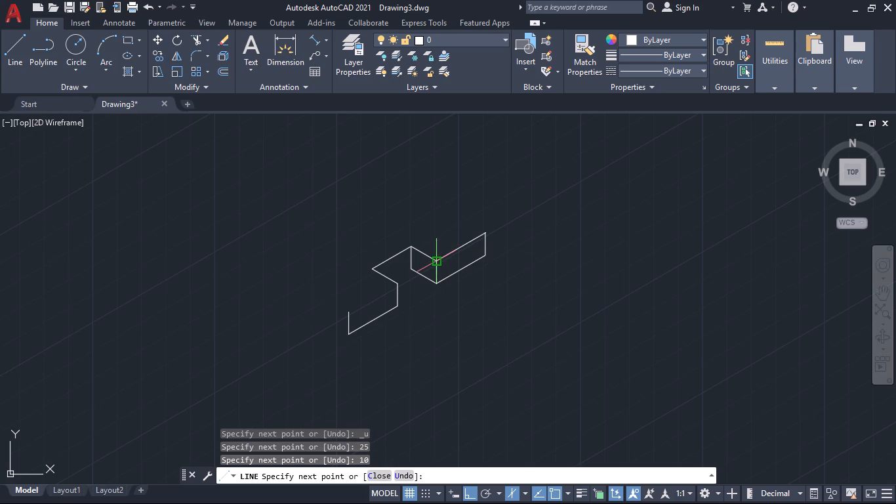
pyautogui.click(435, 261)
pyautogui.press('space')
# From the outline's lowest front corner, draw a left-isoplane face 120 along 150° and 10 up, closing at the front vertical's top.
pyautogui.press('space')
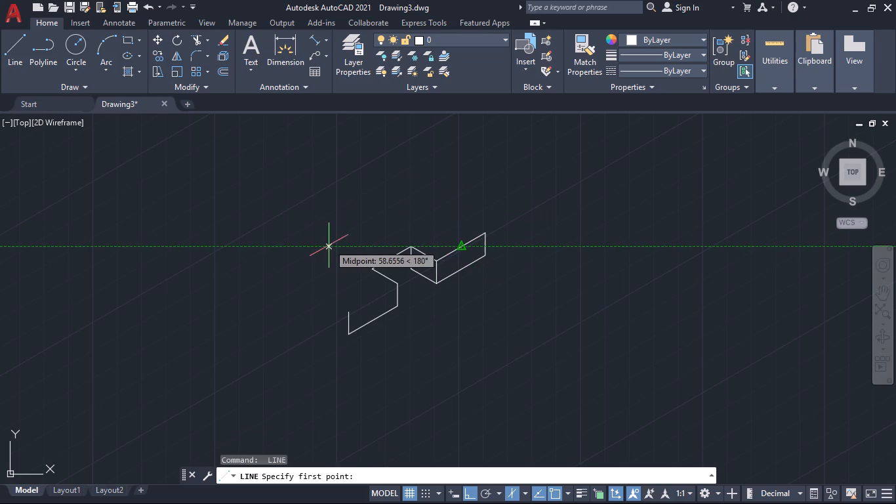
pyautogui.click(349, 336)
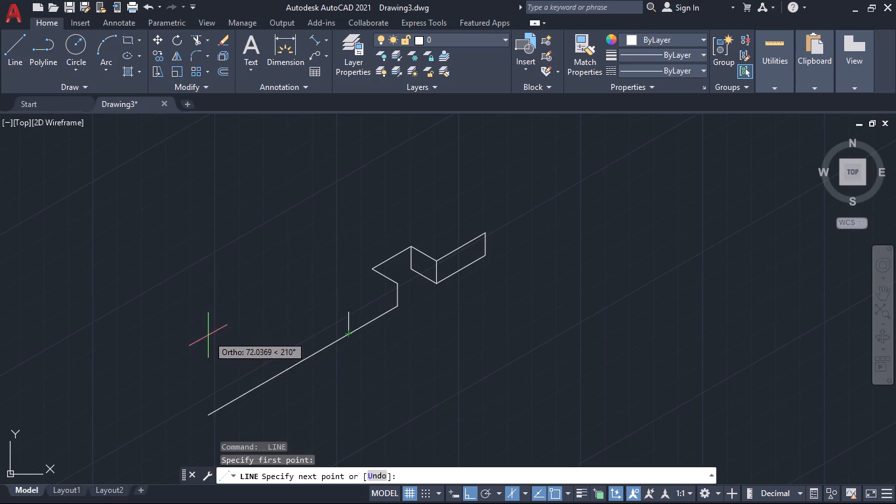
pyautogui.click(524, 496)
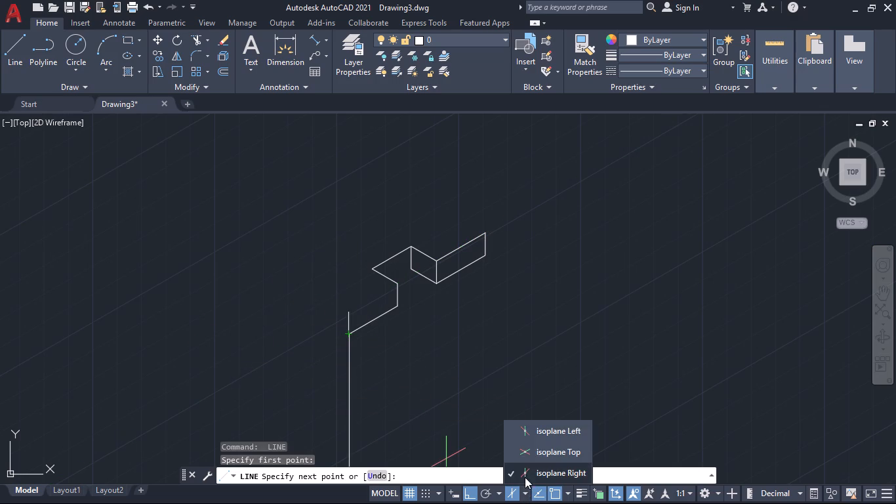
pyautogui.click(538, 436)
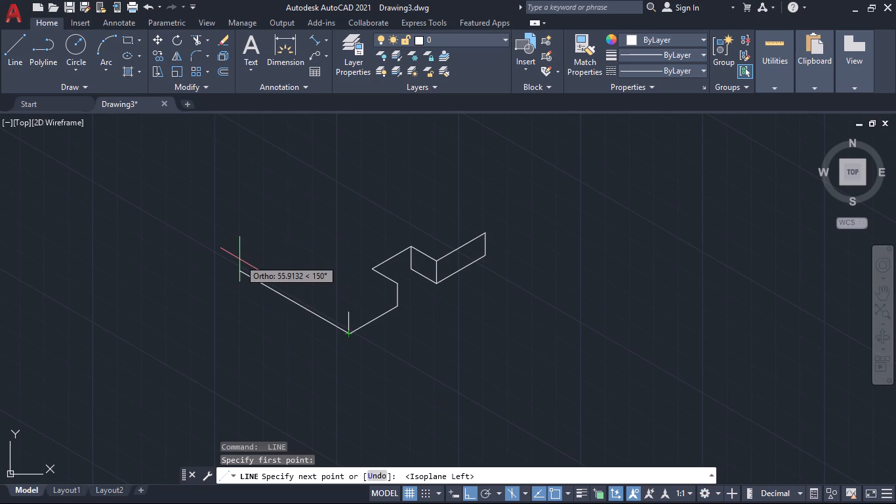
pyautogui.write('120')
pyautogui.press('Return')
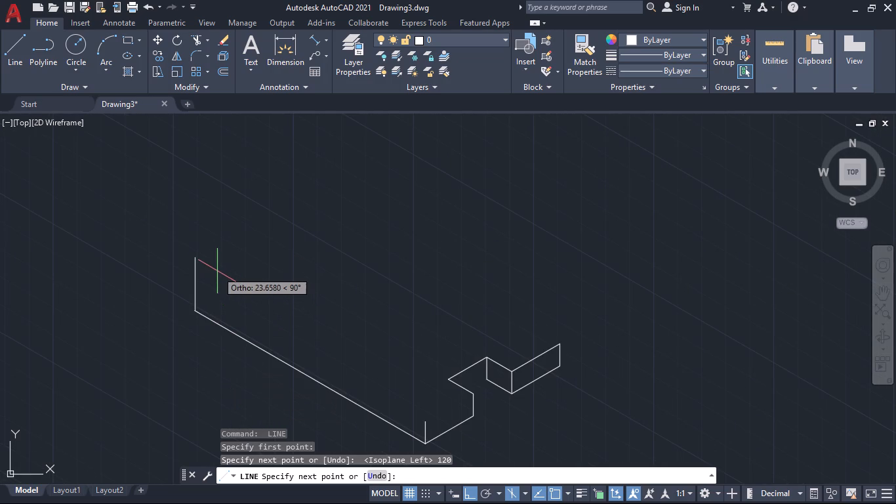
pyautogui.write('10')
pyautogui.press('Return')
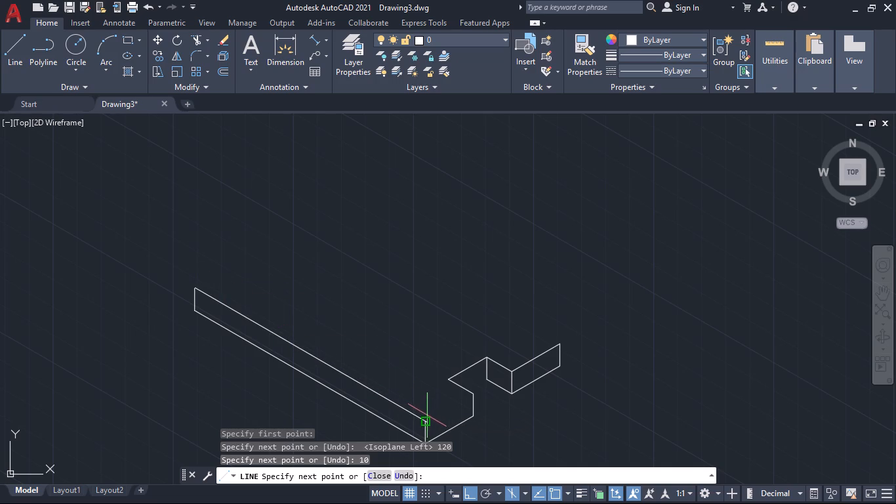
pyautogui.click(427, 421)
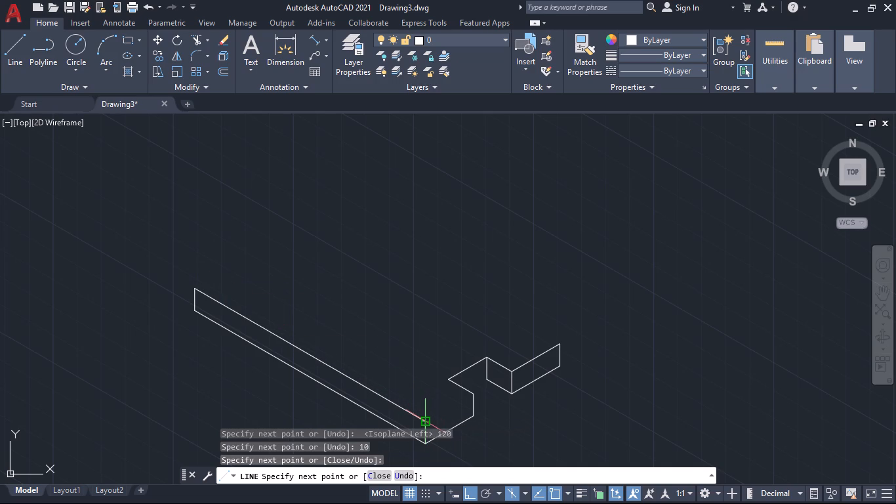
pyautogui.press('space')
# From the long face's far upper corner, draw a 25-unit line at 30° in the right isoplane, and set the left isoplane.
pyautogui.press('space')
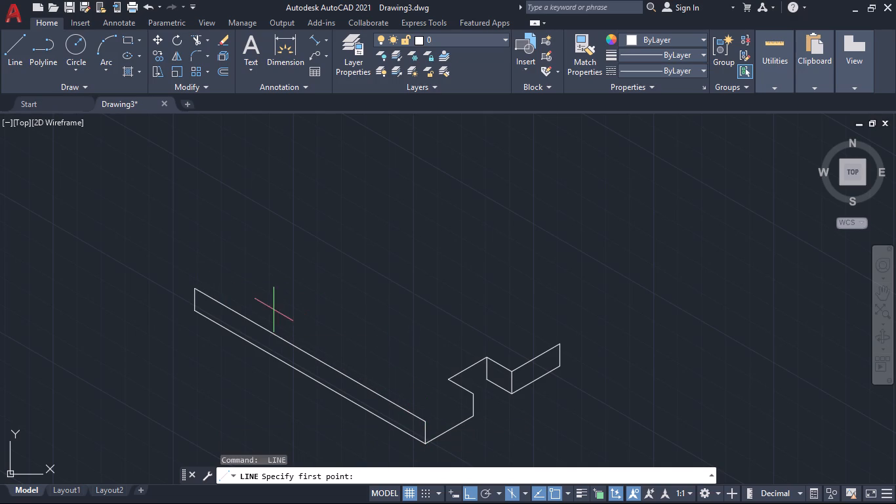
pyautogui.click(195, 289)
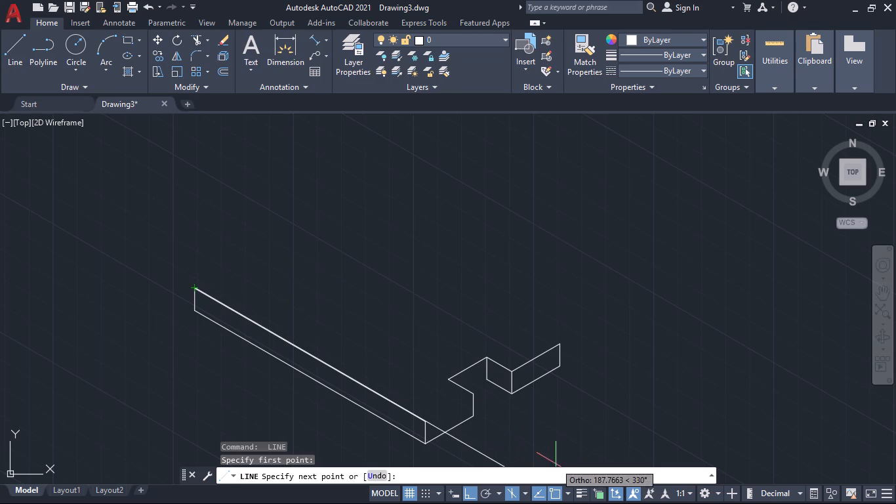
pyautogui.click(525, 490)
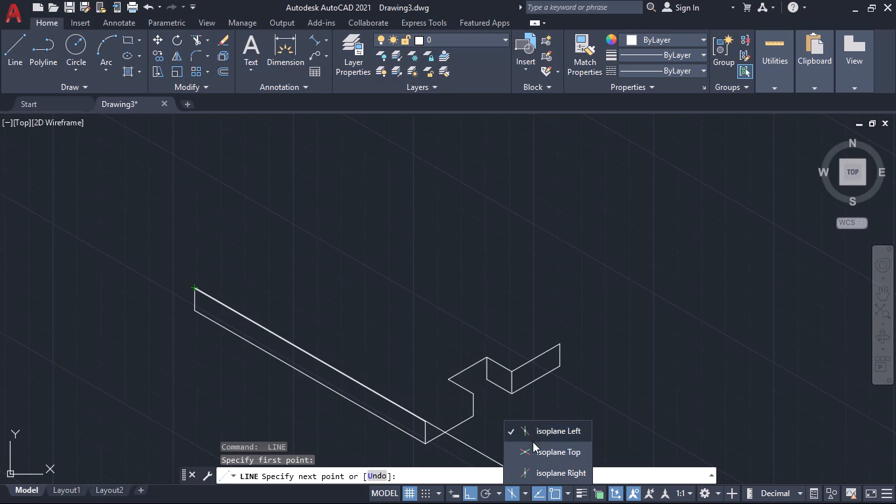
pyautogui.click(530, 465)
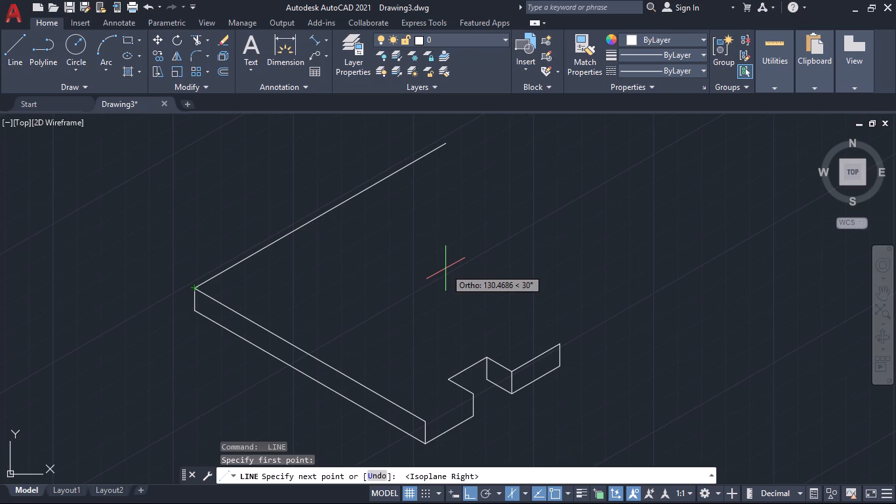
pyautogui.write('25')
pyautogui.press('Return')
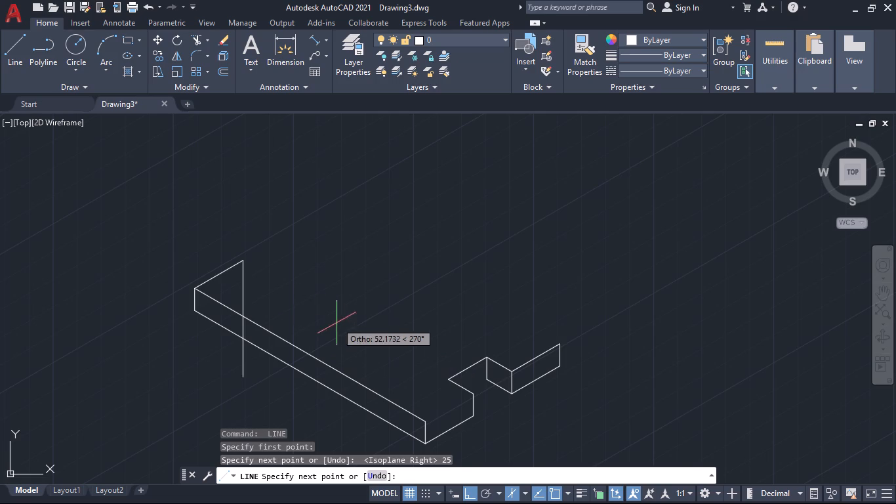
pyautogui.click(520, 496)
pyautogui.click(535, 438)
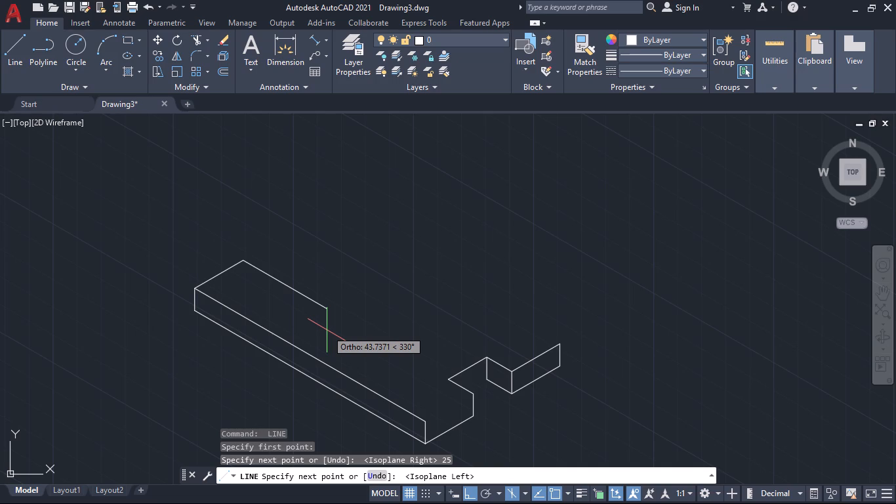
pyautogui.press('space')
# From the midpoint of the long face's lower edge, draw lines 15 along 150° and 10 straight up.
pyautogui.press('space')
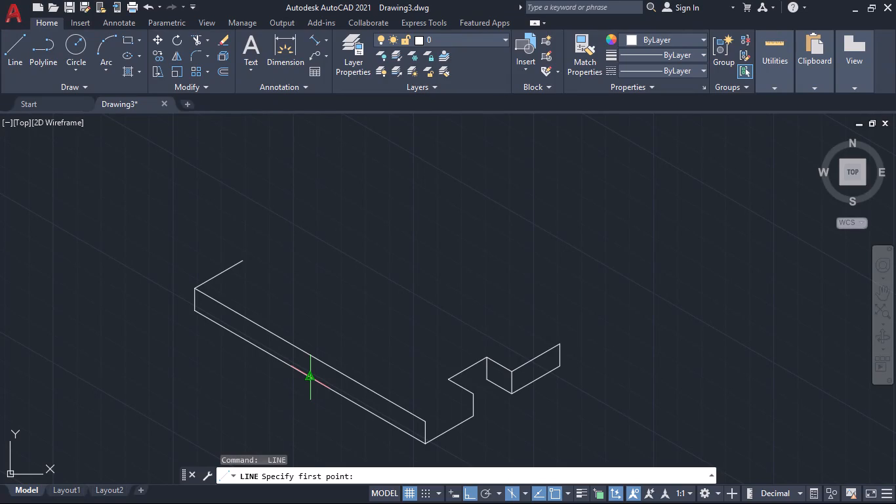
pyautogui.click(309, 375)
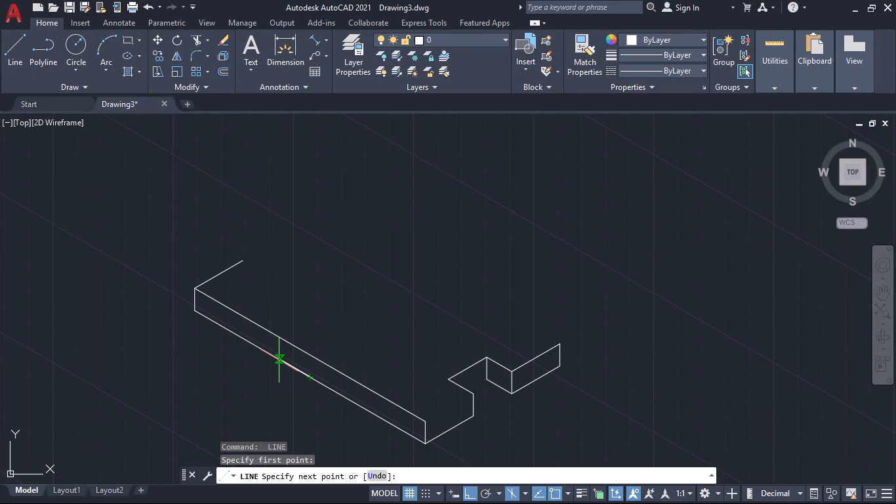
pyautogui.write('15')
pyautogui.press('Return')
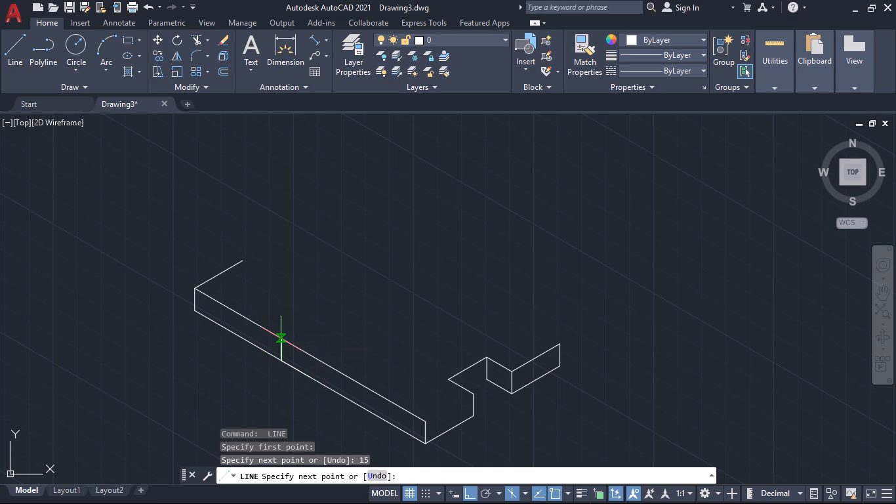
pyautogui.write('10')
pyautogui.press('Return')
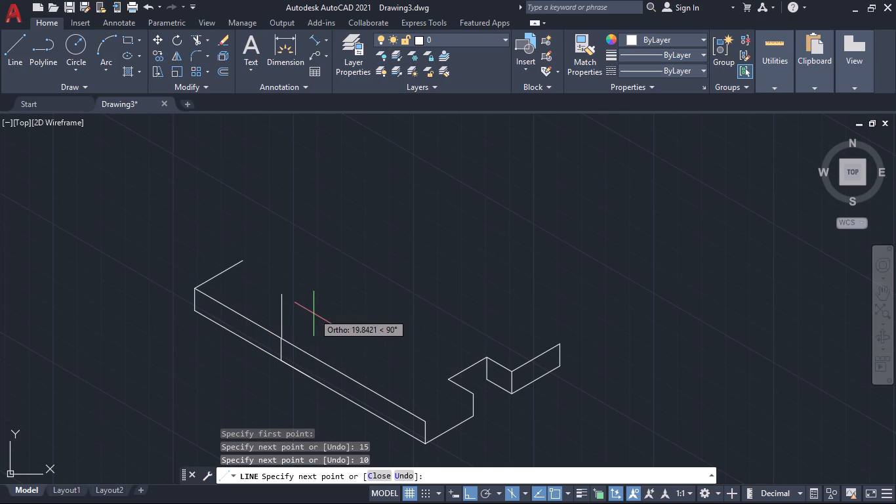
pyautogui.press('space')
# From the midpoint of the new 15-unit line, draw lines 15 along 330° and 10 straight up.
pyautogui.press('space')
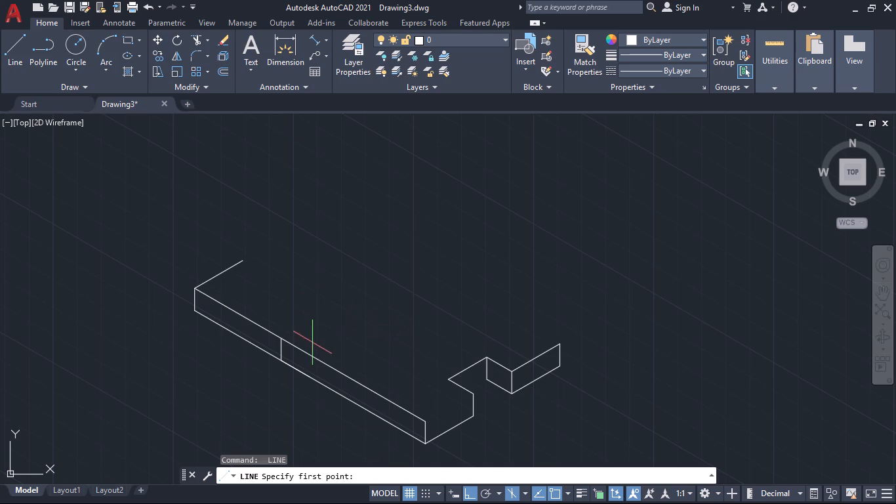
pyautogui.click(296, 371)
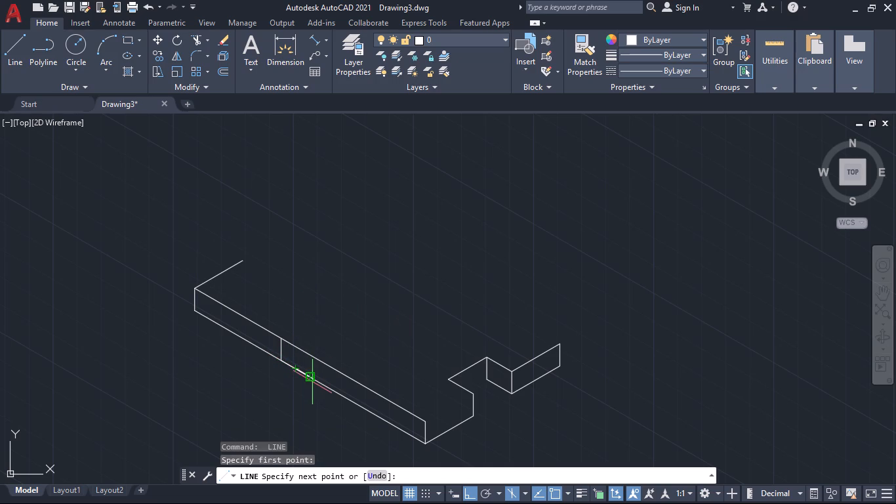
pyautogui.write('15')
pyautogui.press('Return')
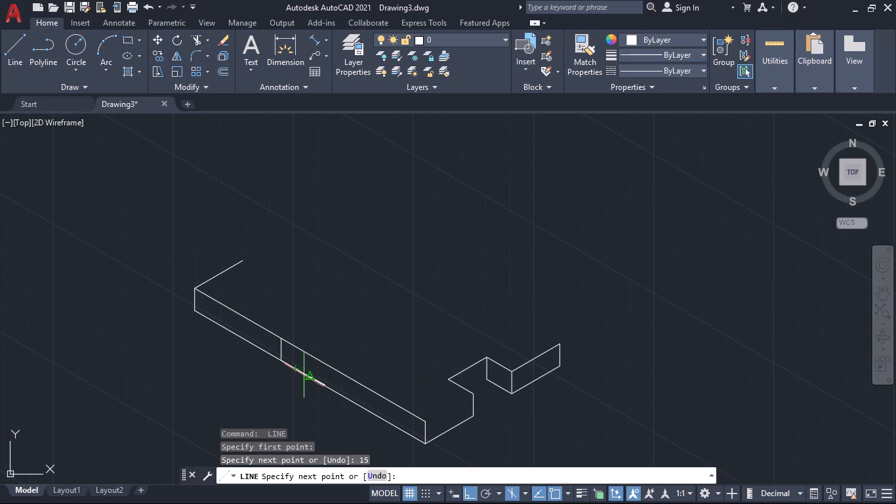
pyautogui.write('10')
pyautogui.press('Return')
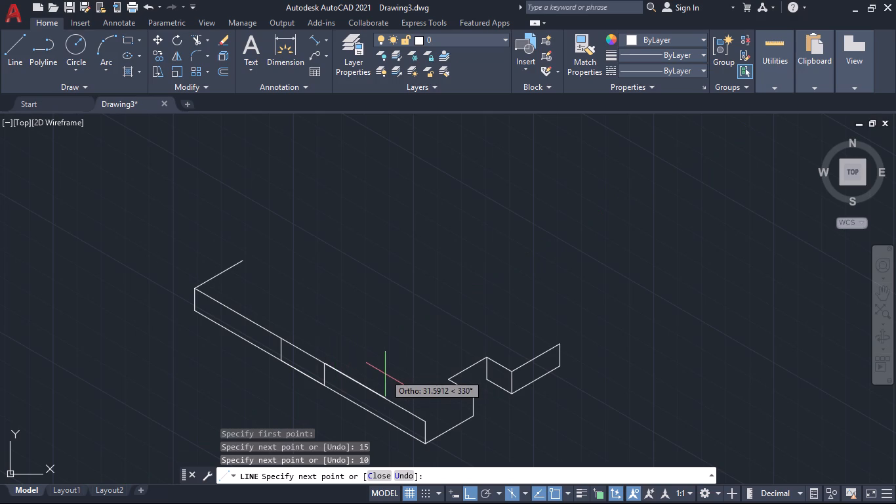
pyautogui.press('space')
# Undo both sets of 15-unit and 10-unit slot lines drawn on the long left face.
pyautogui.press('space')
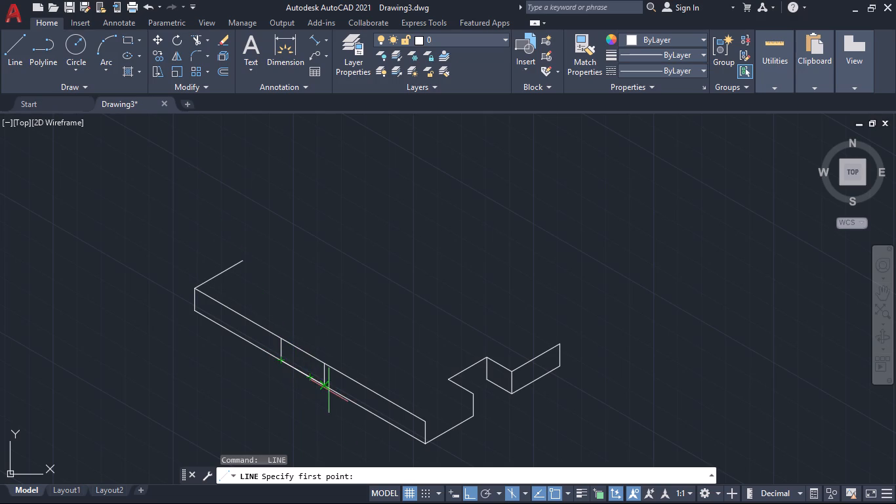
pyautogui.hotkey('ctrl', 'z')
pyautogui.hotkey('ctrl', 'z')
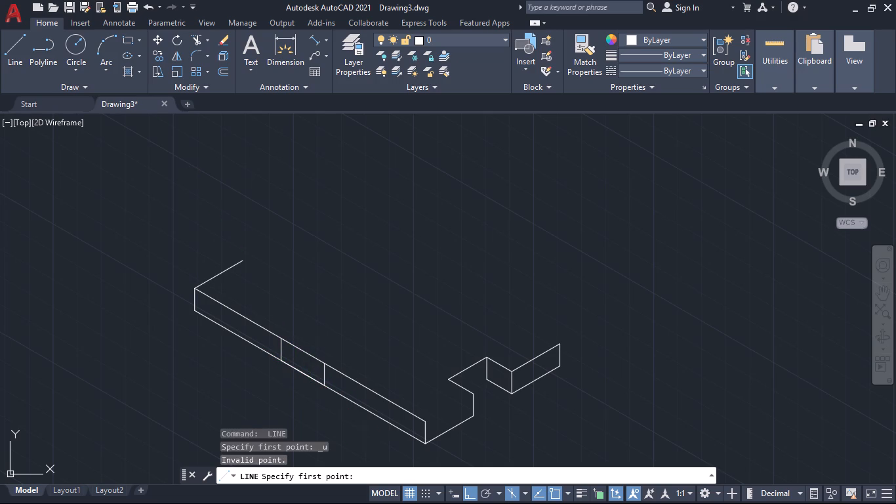
pyautogui.hotkey('ctrl', 'z')
pyautogui.hotkey('ctrl', 'z')
pyautogui.hotkey('ctrl', 'z')
pyautogui.press('Escape')
pyautogui.hotkey('ctrl', 'z')
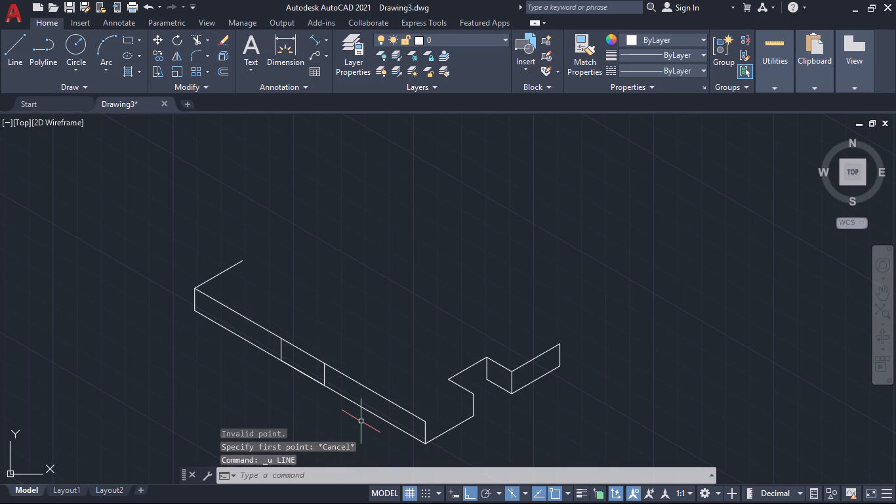
pyautogui.hotkey('ctrl', 'z')
pyautogui.hotkey('ctrl', 'z')
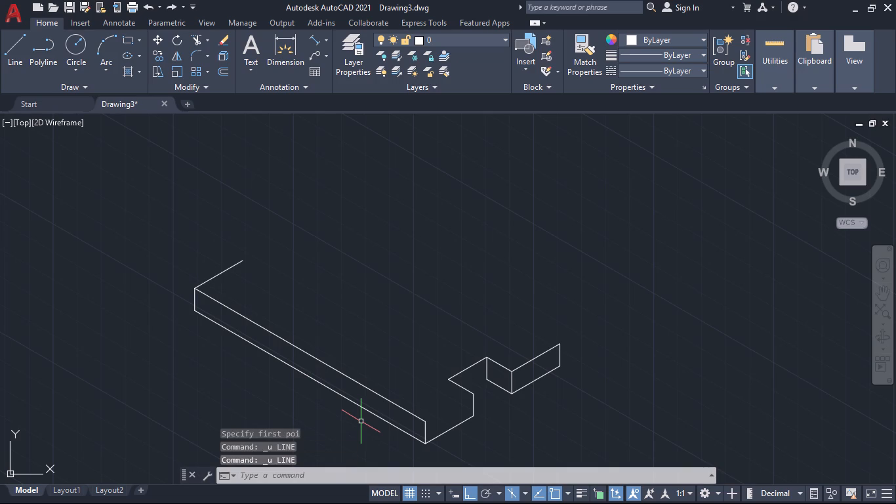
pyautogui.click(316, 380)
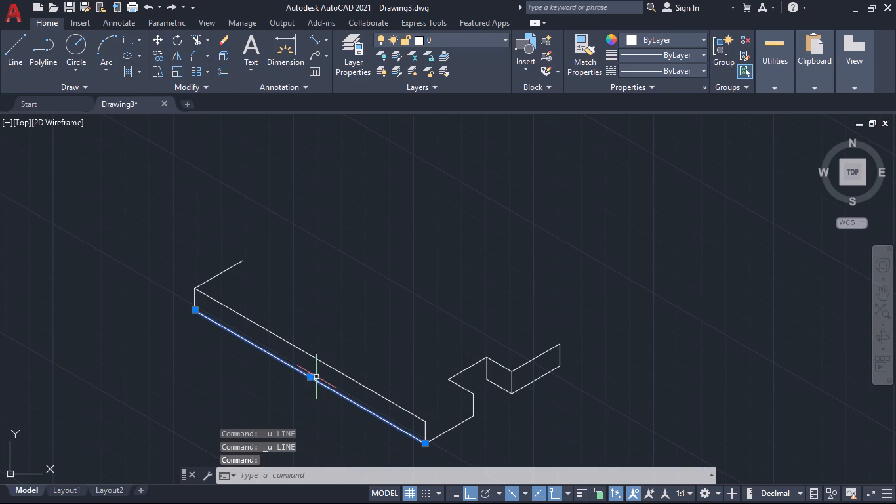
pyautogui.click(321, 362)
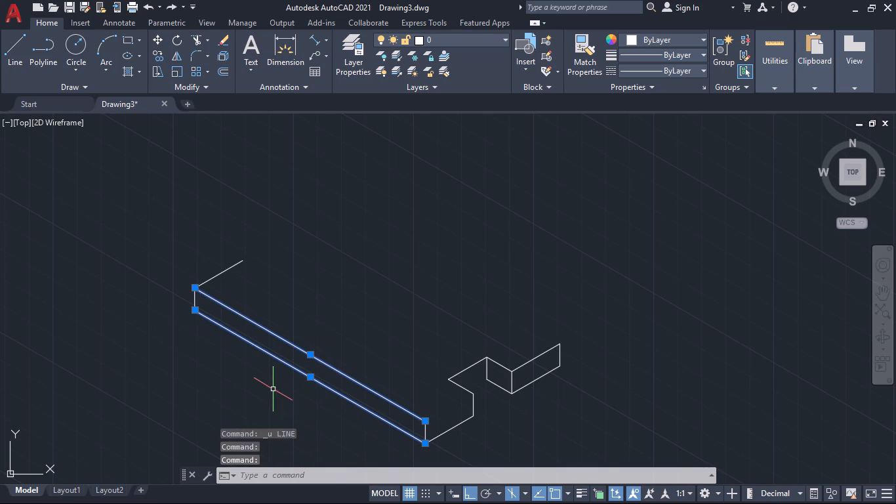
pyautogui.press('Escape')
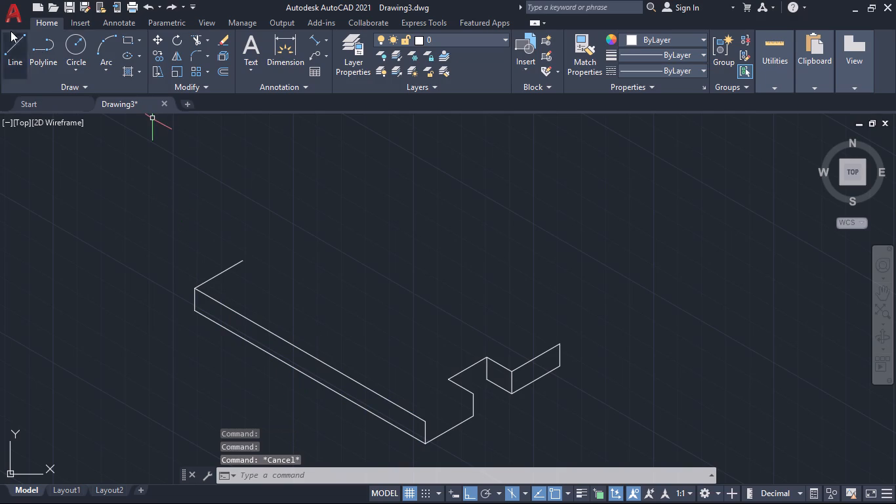
# Draw lines from the long face's lower-edge midpoint to its upper-edge midpoint, 15 along 150°, and 10 straight down.
pyautogui.click(16, 43)
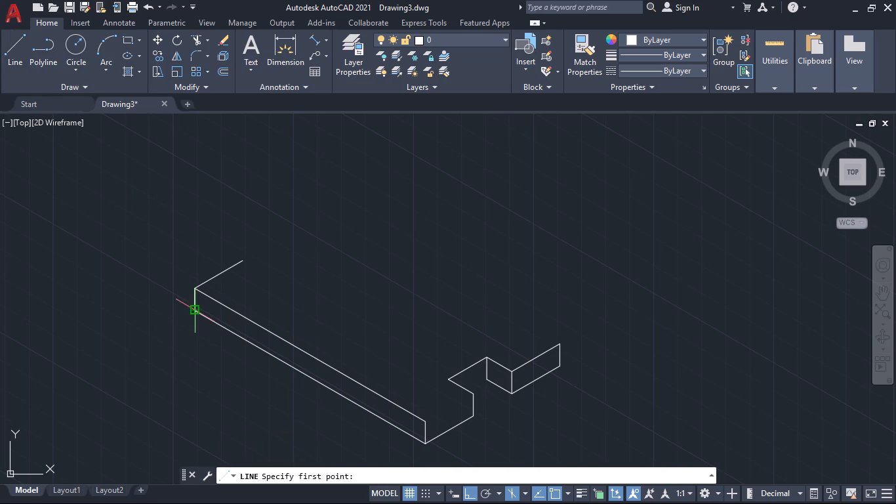
pyautogui.click(306, 376)
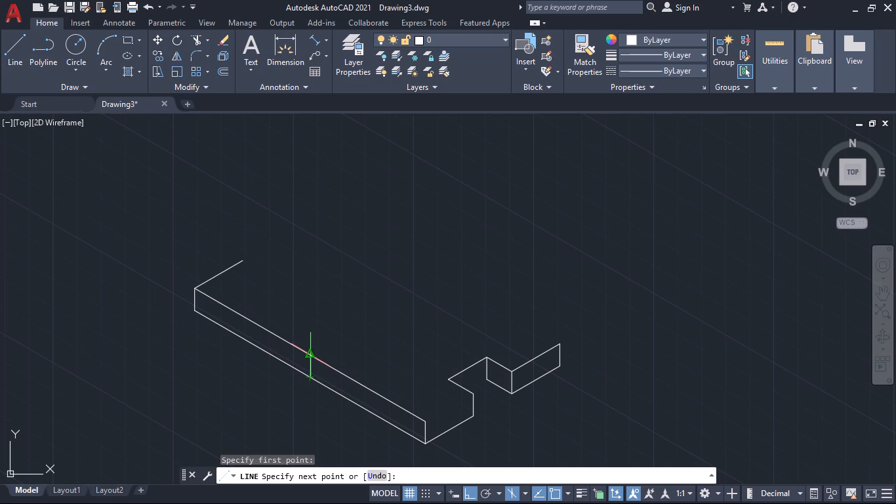
pyautogui.click(312, 355)
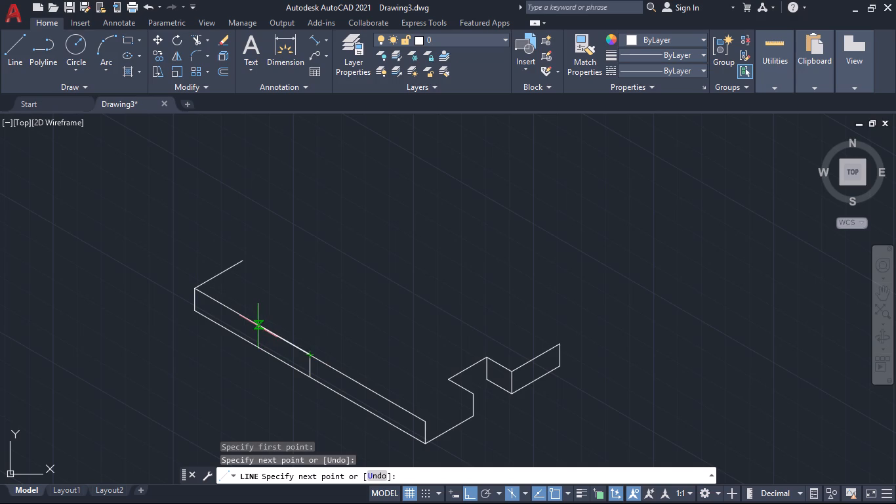
pyautogui.write('15')
pyautogui.press('Return')
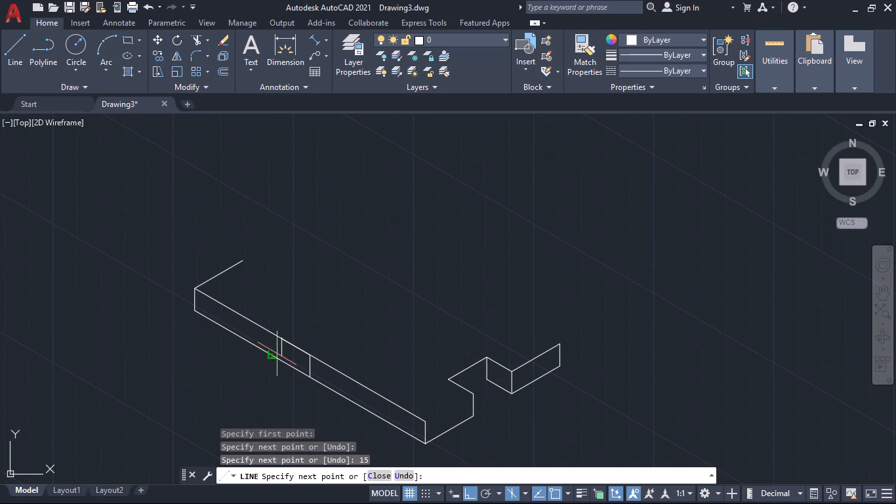
pyautogui.write('10')
pyautogui.press('Return')
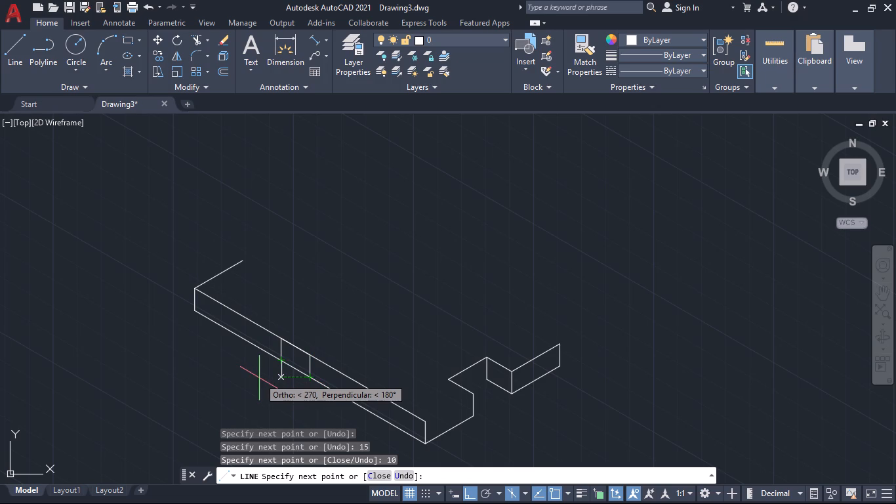
pyautogui.press('space')
# From the upper edge's midpoint, draw 30 along 330° and 10 at 30° in the right isoplane, and set the left isoplane.
pyautogui.press('space')
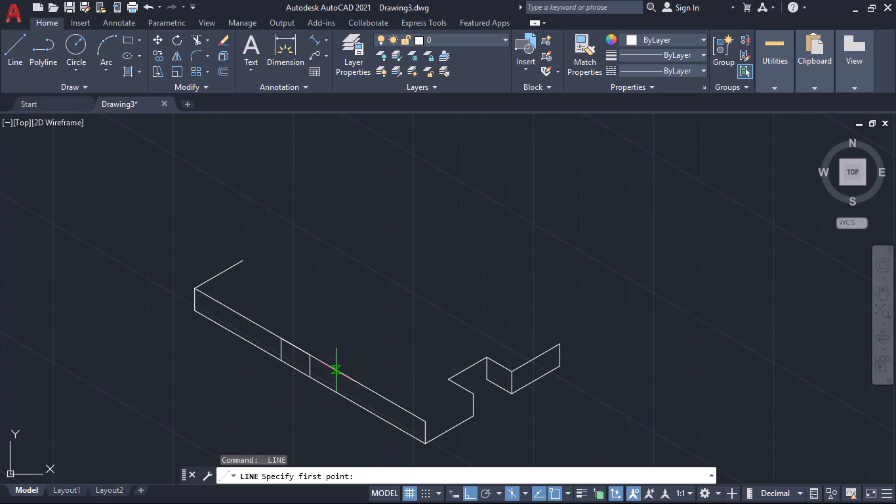
pyautogui.click(313, 356)
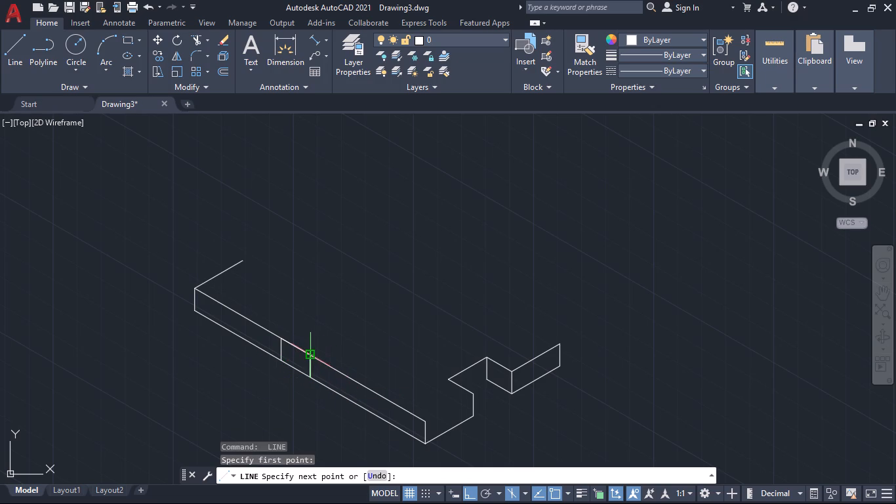
pyautogui.write('30')
pyautogui.press('Return')
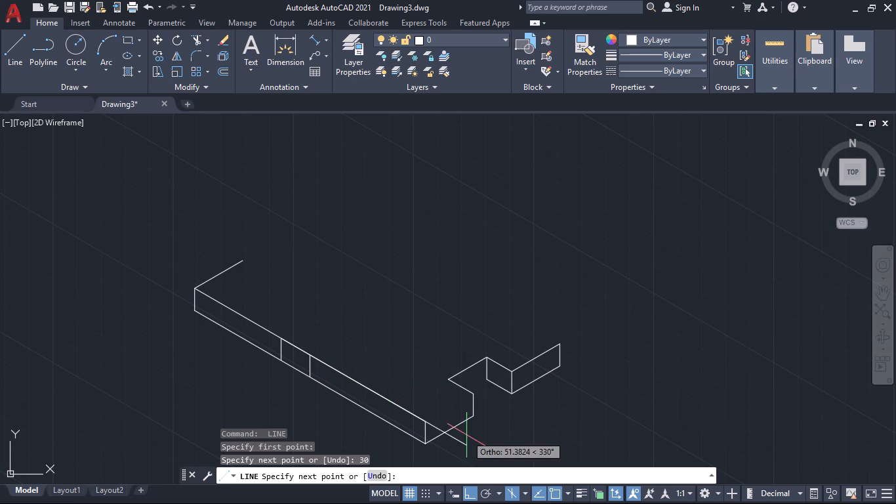
pyautogui.click(521, 492)
pyautogui.click(529, 471)
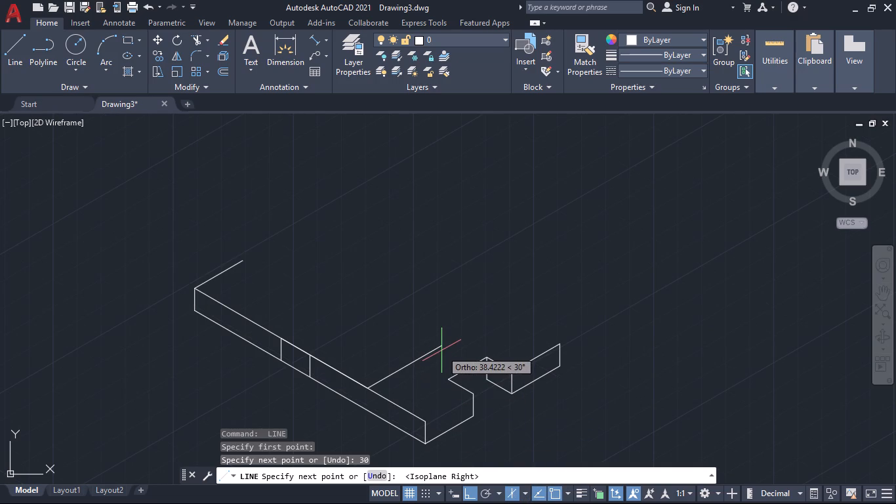
pyautogui.write('10')
pyautogui.press('Return')
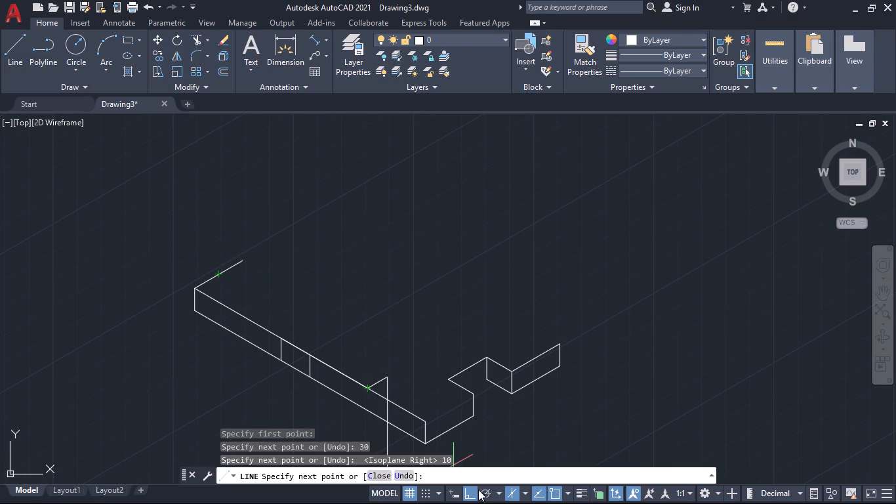
pyautogui.click(520, 492)
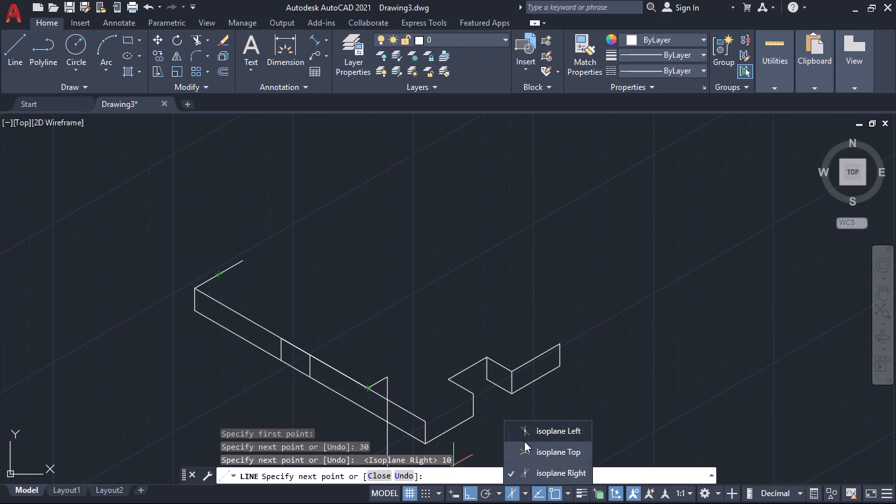
pyautogui.click(524, 432)
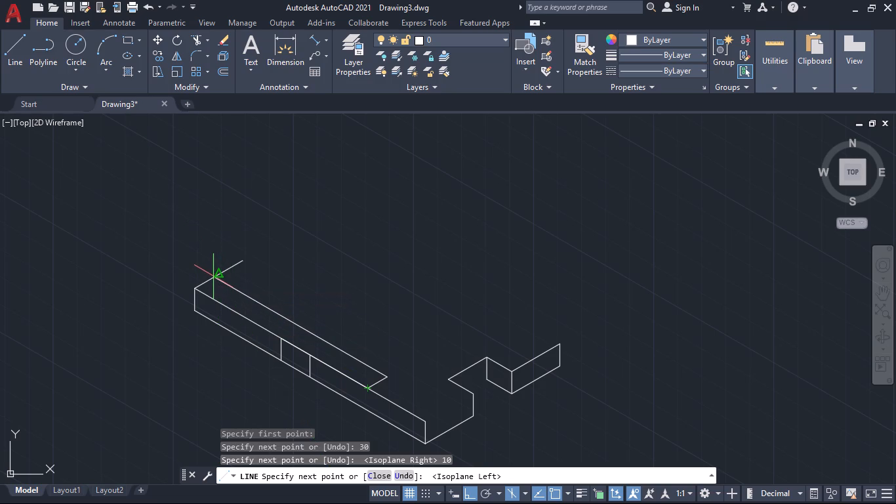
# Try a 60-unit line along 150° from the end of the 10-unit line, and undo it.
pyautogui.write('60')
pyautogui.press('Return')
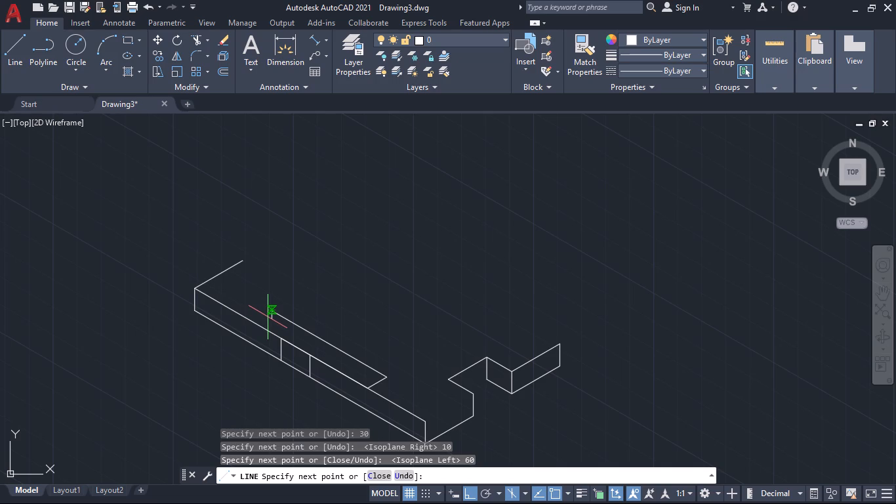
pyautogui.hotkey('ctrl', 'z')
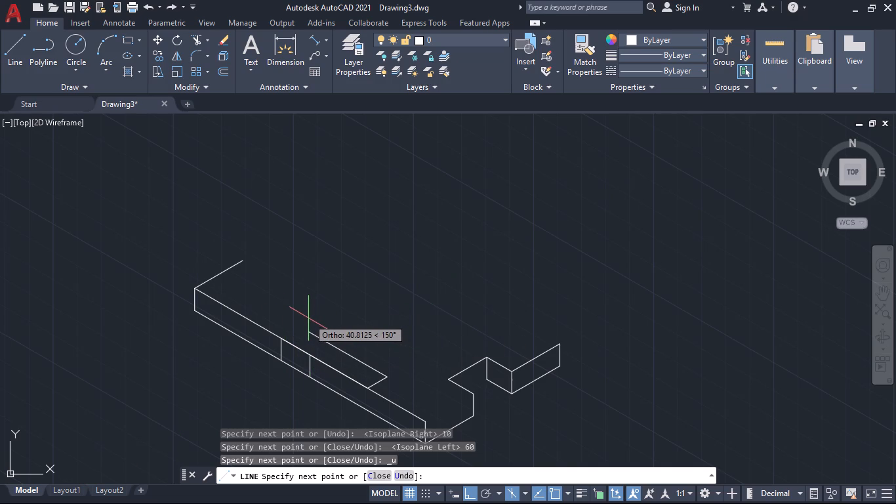
# Draw a 30-unit line along 150° from the 10-unit line's end and close the outline at the upper edge's midpoint.
pyautogui.write('30')
pyautogui.press('Return')
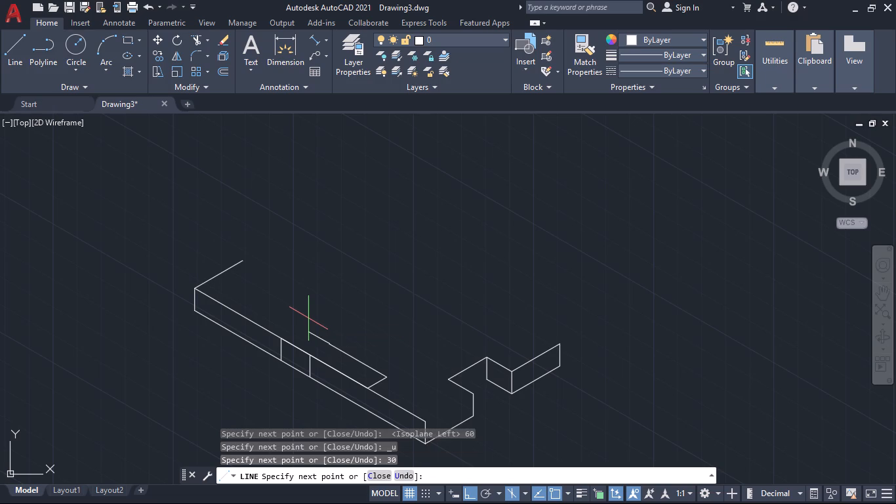
pyautogui.click(309, 354)
pyautogui.press('space')
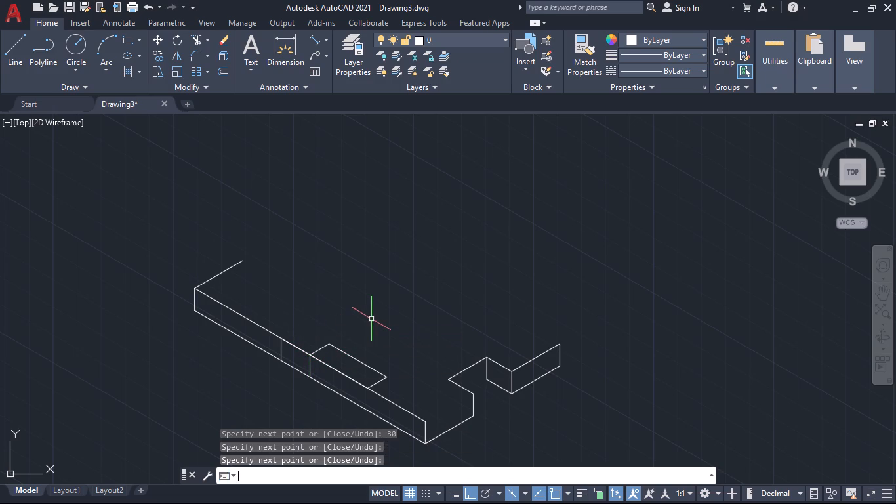
# From the top of the vertical line 15 units beyond the midpoint, draw a 55-unit line at 30° in the right isoplane.
pyautogui.press('space')
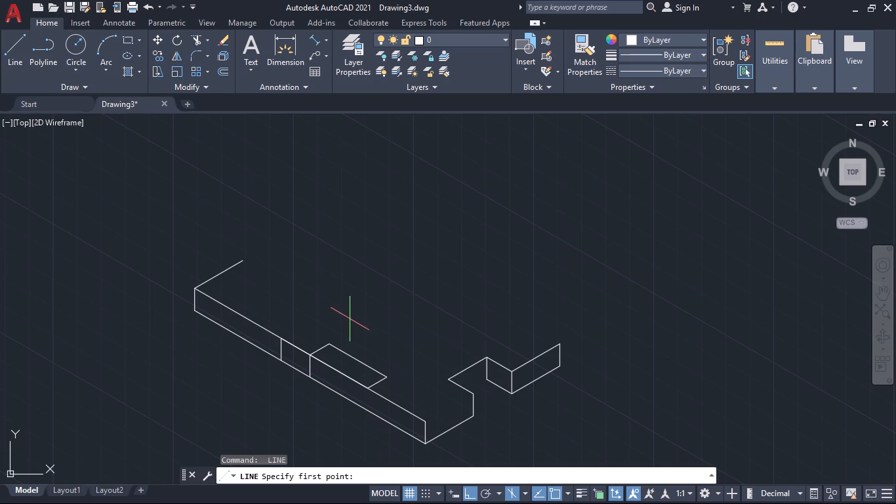
pyautogui.click(279, 343)
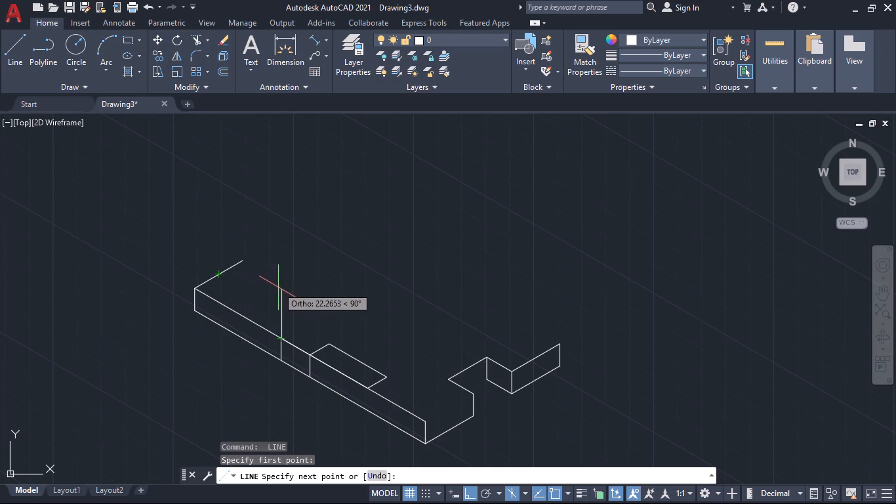
pyautogui.click(527, 491)
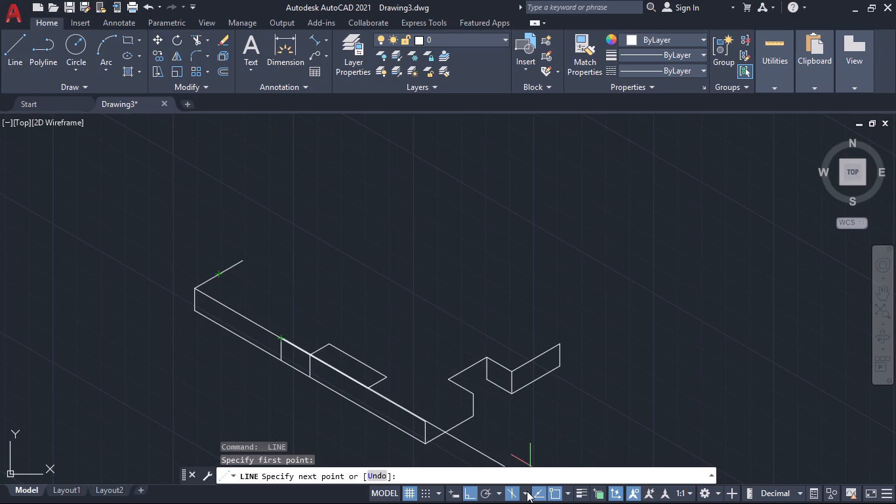
pyautogui.click(533, 472)
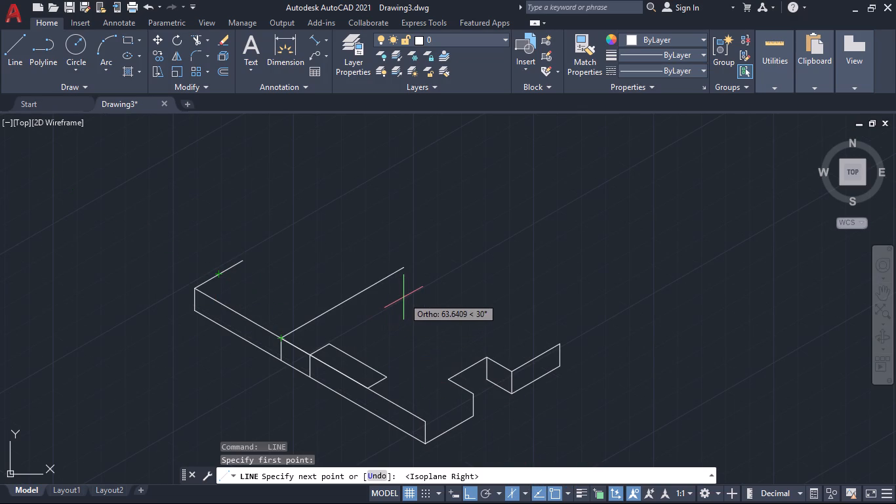
pyautogui.write('55')
pyautogui.press('Return')
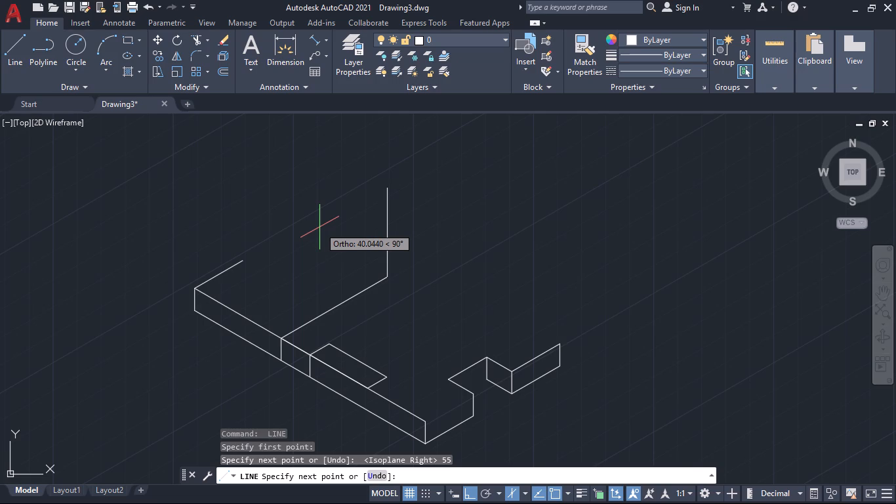
pyautogui.press('space')
# From the same vertical's lower end, draw a 55-unit line at 30° and join it up to the upper 55-unit line's end.
pyautogui.press('space')
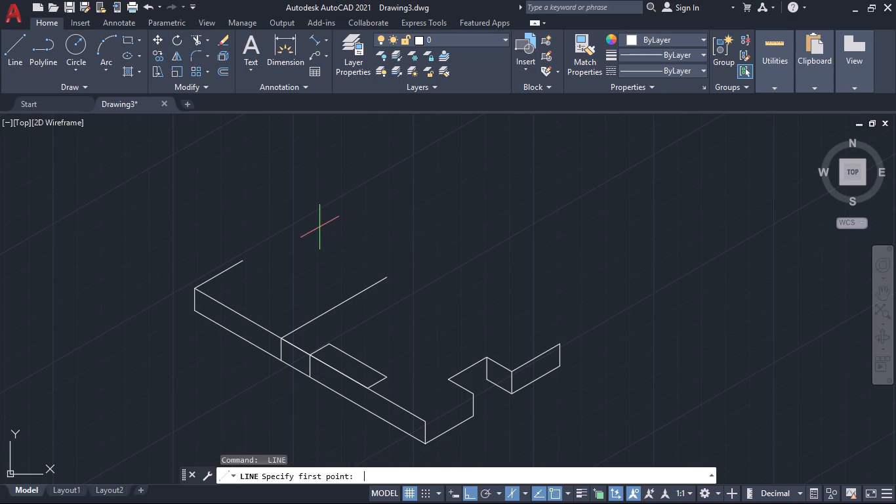
pyautogui.click(283, 361)
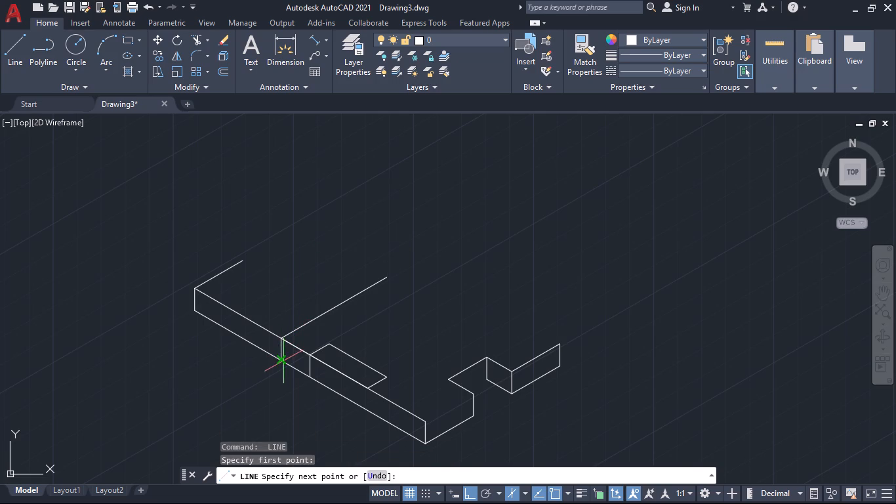
pyautogui.write('55')
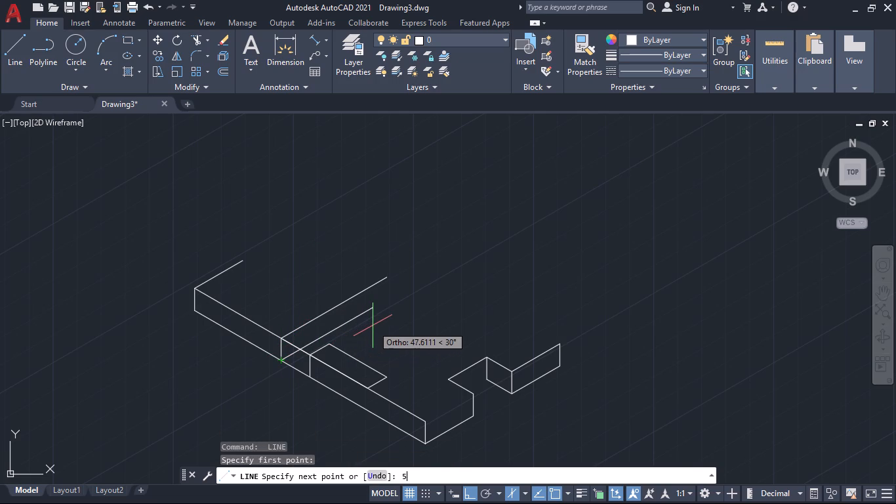
pyautogui.press('Return')
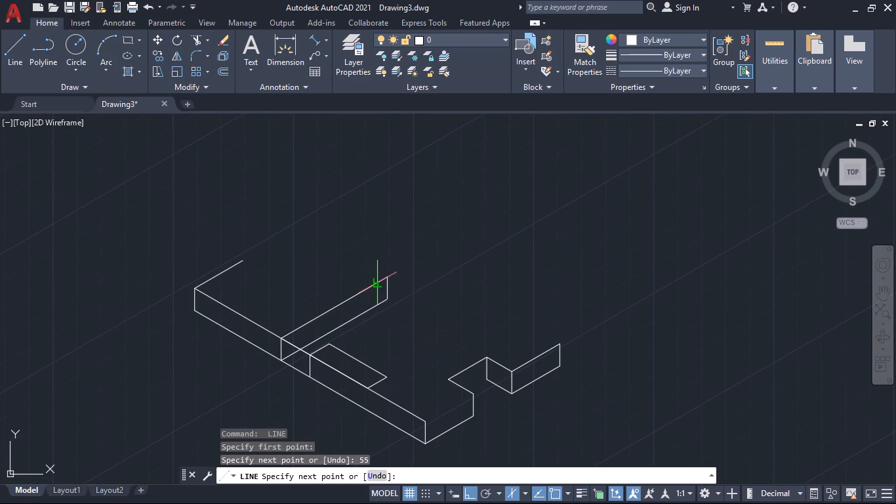
pyautogui.click(386, 278)
pyautogui.press('space')
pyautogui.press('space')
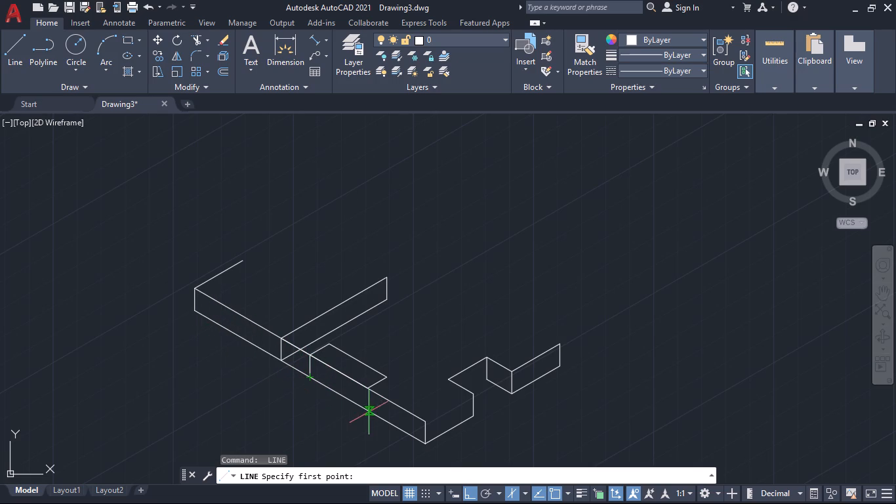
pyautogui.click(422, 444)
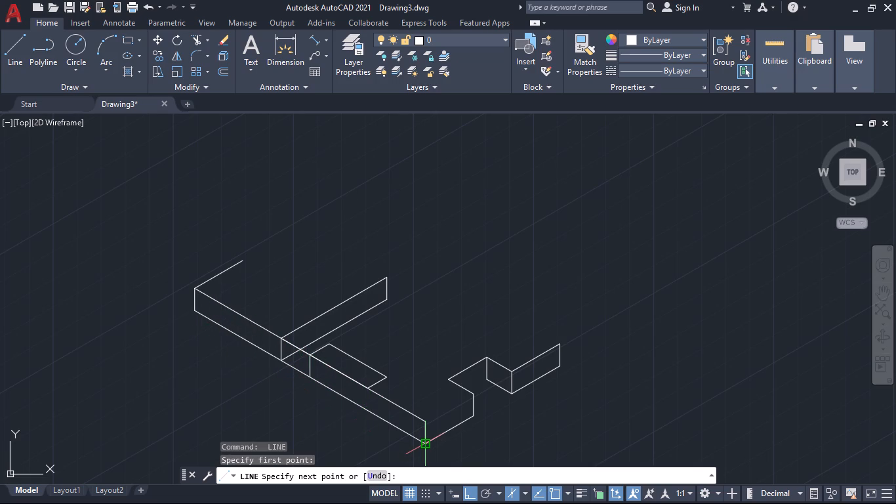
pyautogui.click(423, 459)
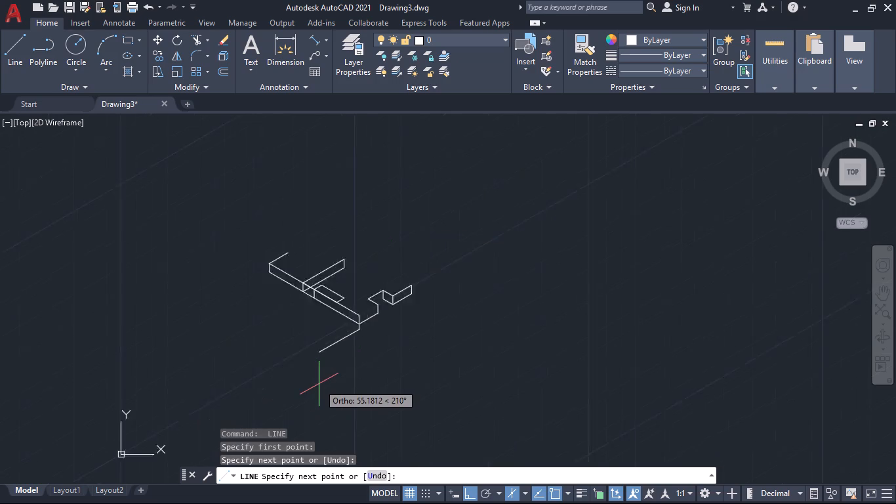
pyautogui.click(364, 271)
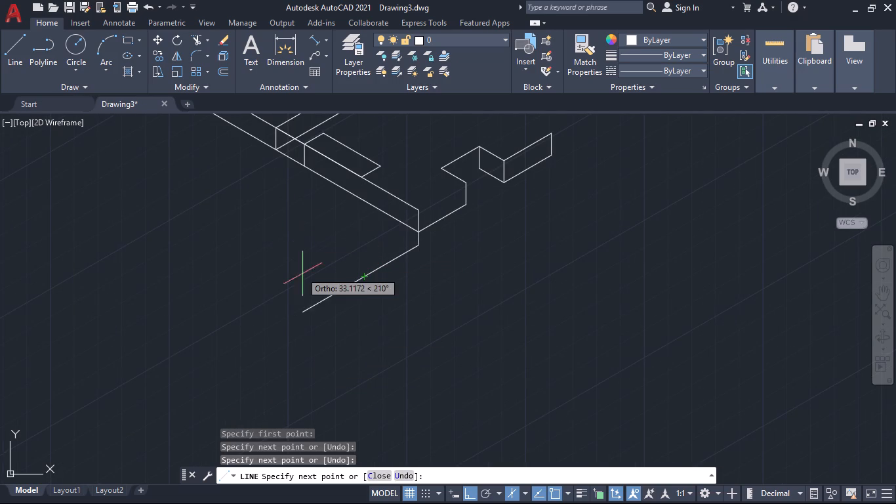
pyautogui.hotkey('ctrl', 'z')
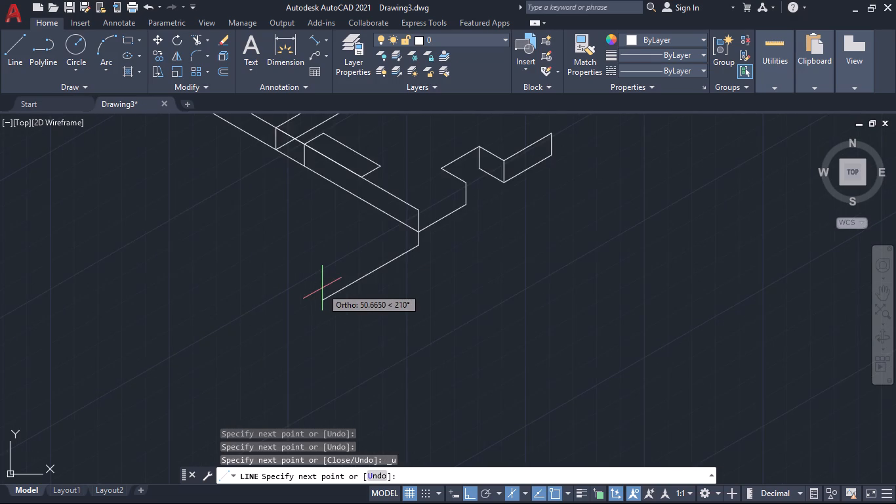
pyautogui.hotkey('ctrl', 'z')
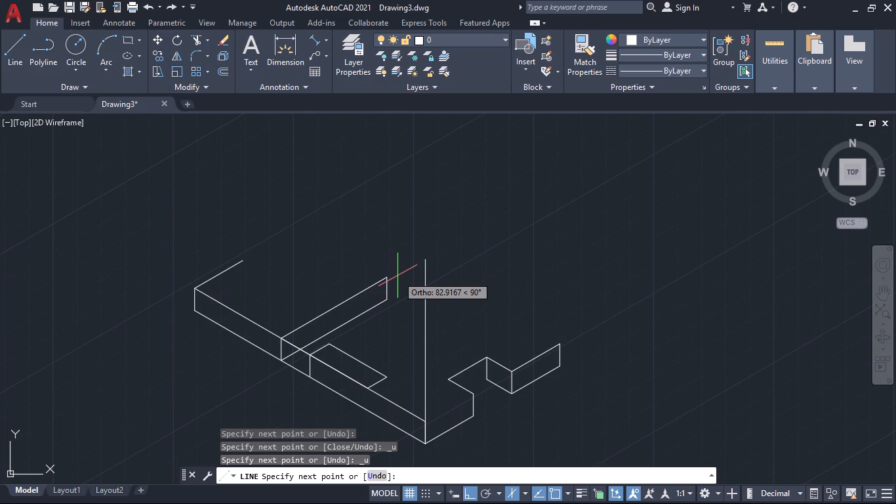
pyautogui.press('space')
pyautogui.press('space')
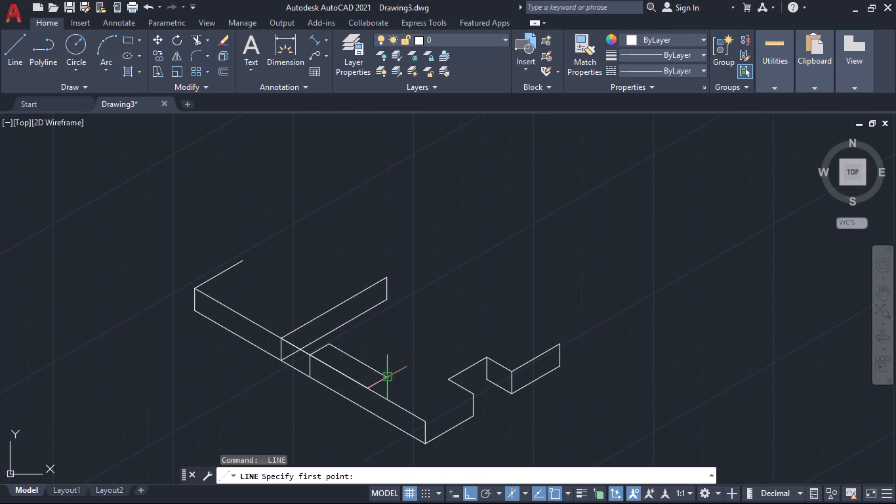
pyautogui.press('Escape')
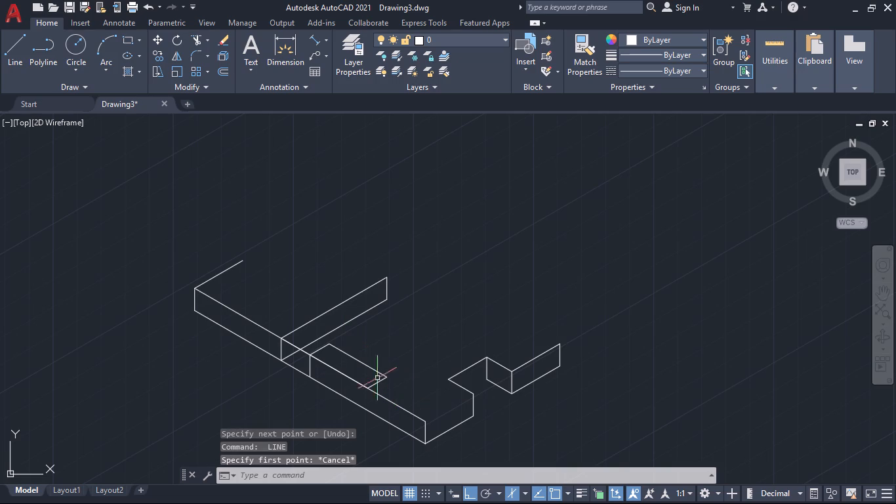
# Erase the 55-unit lines, the slot outline and the dividing lines around the midpoint of the left face.
pyautogui.click(262, 249)
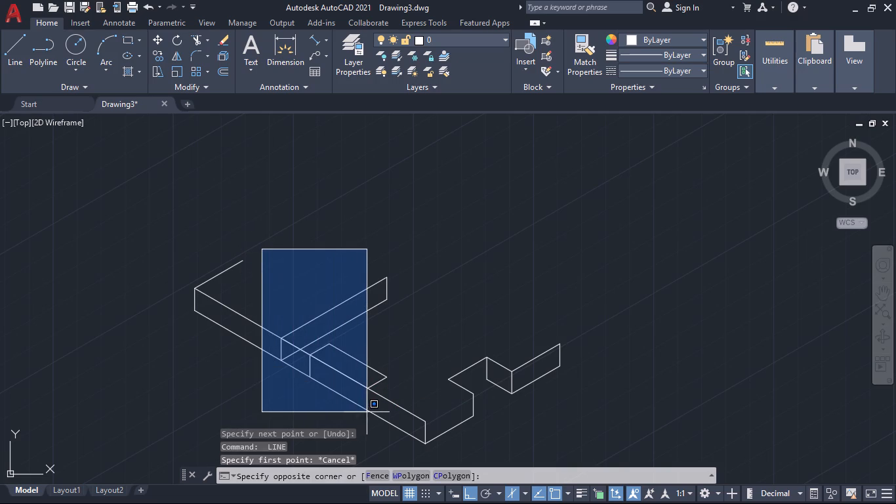
pyautogui.click(405, 400)
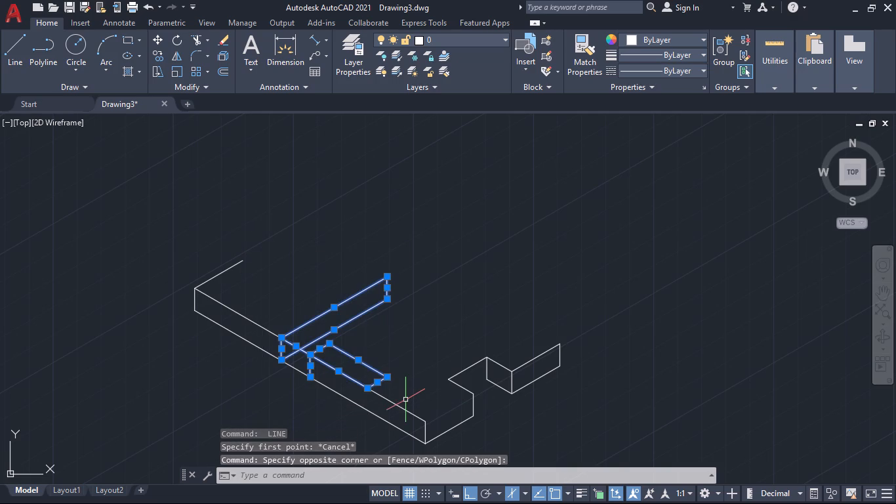
pyautogui.press('Delete')
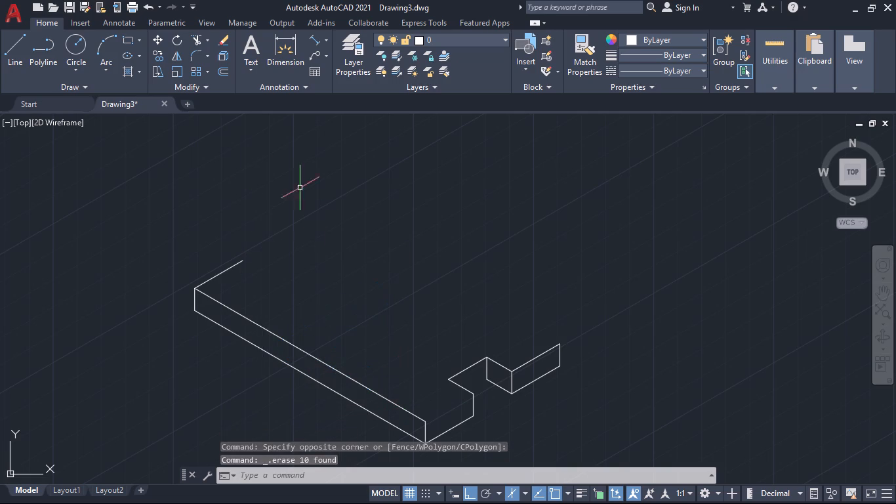
# Draw a line from the top of the front corner's vertical edge to the top of the notch's near vertical edge.
pyautogui.click(13, 44)
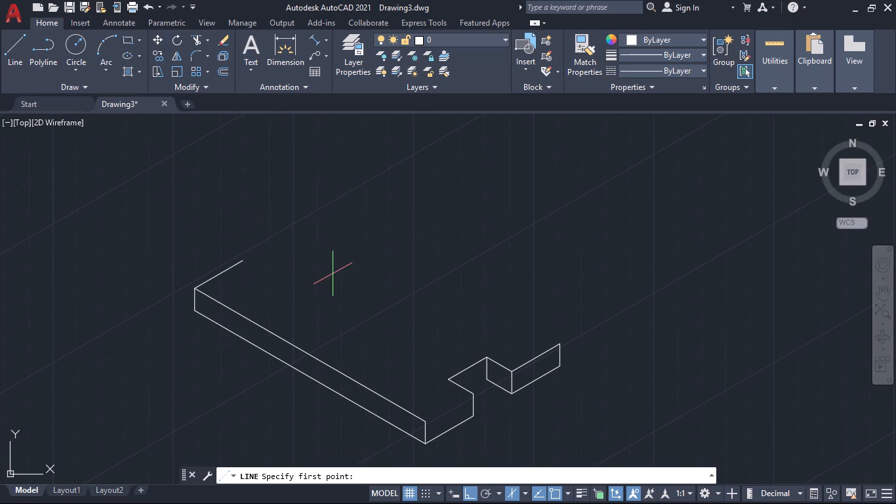
pyautogui.click(426, 423)
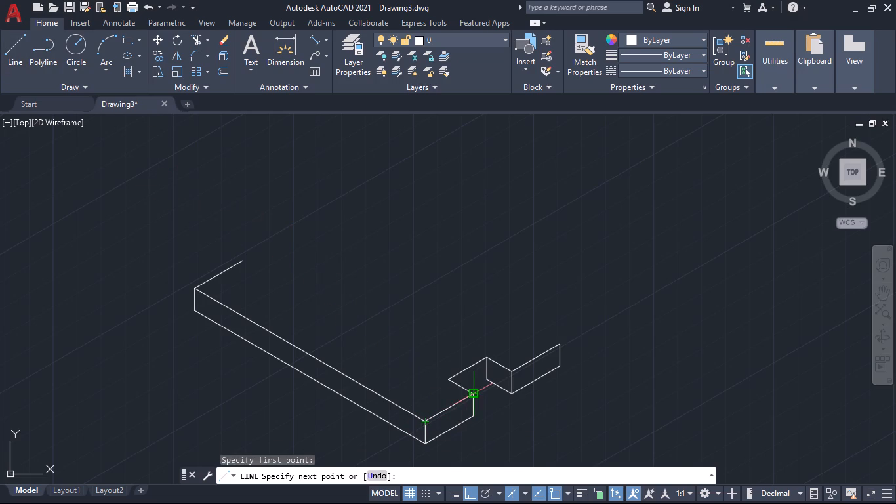
pyautogui.click(472, 394)
pyautogui.press('space')
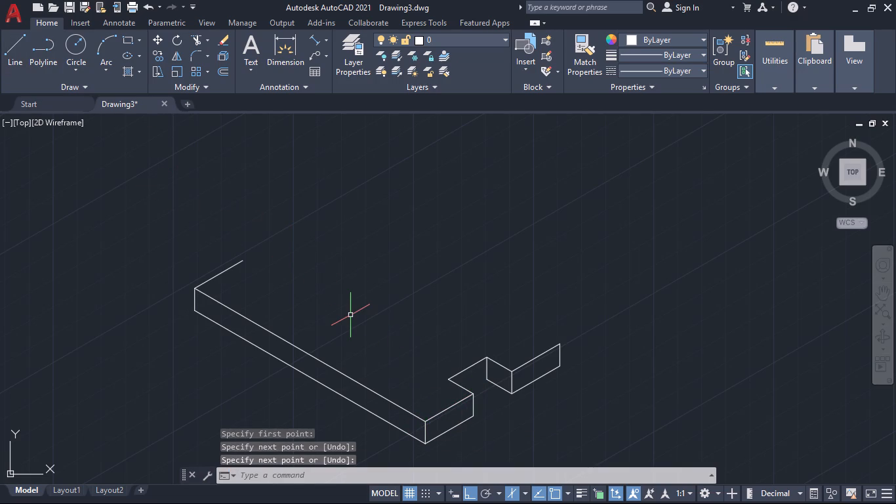
# Draw a 20-unit line at 210° from the lower end of the notch's far inner vertical edge.
pyautogui.press('space')
pyautogui.click(487, 381)
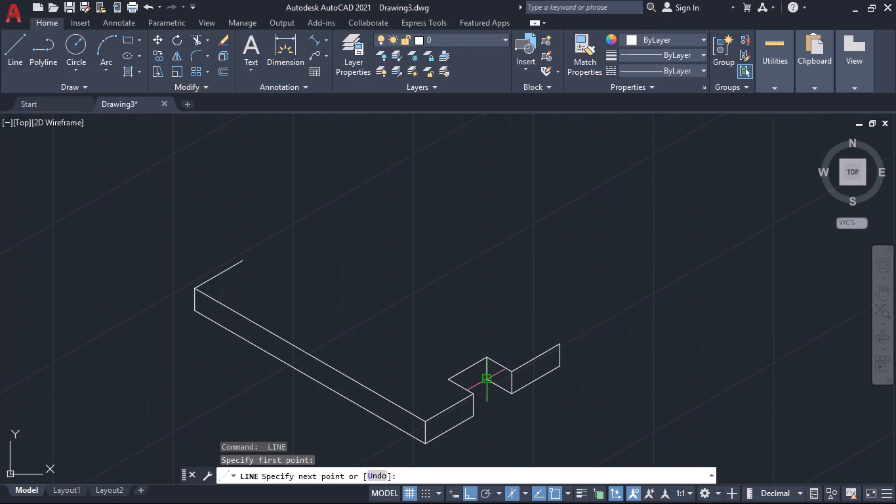
pyautogui.write('20')
pyautogui.press('Return')
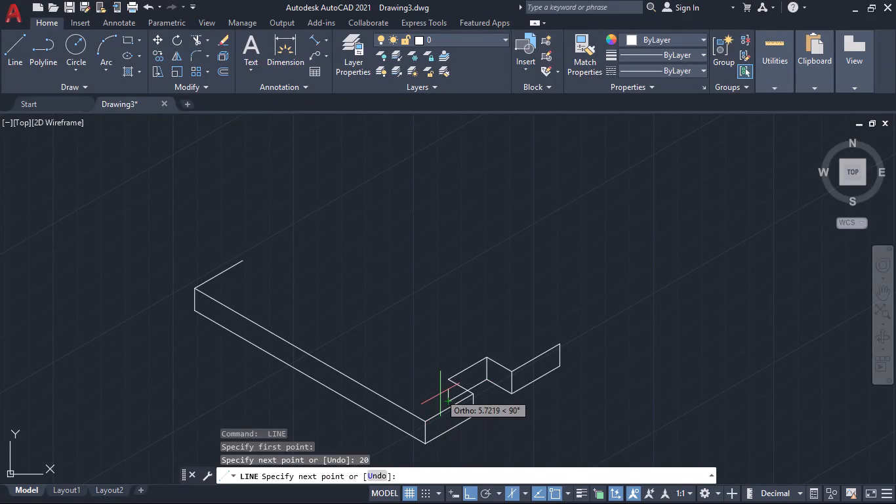
pyautogui.press('space')
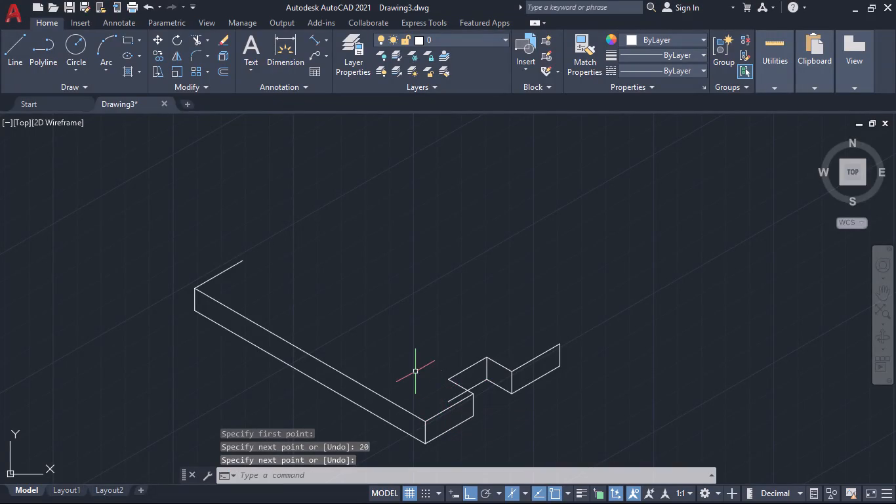
# In the left isoplane, draw the rear top edge from the short back edge's free end to the notch's inner upper corner.
pyautogui.press('space')
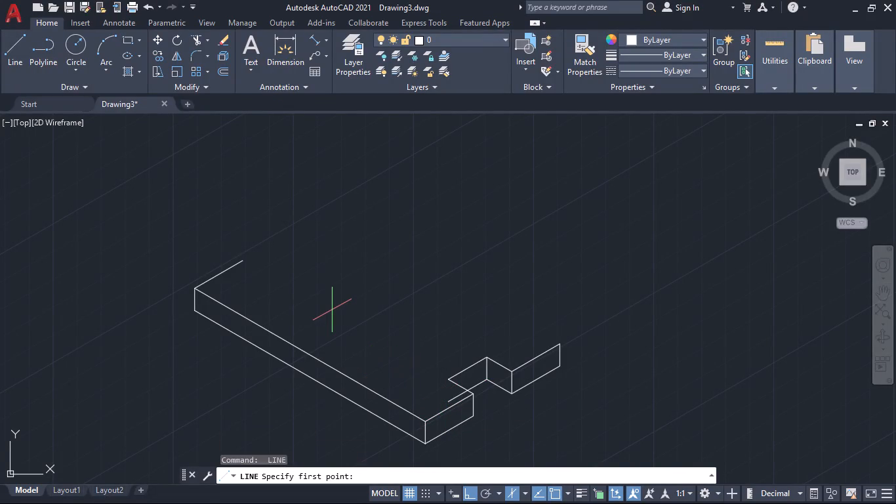
pyautogui.click(243, 259)
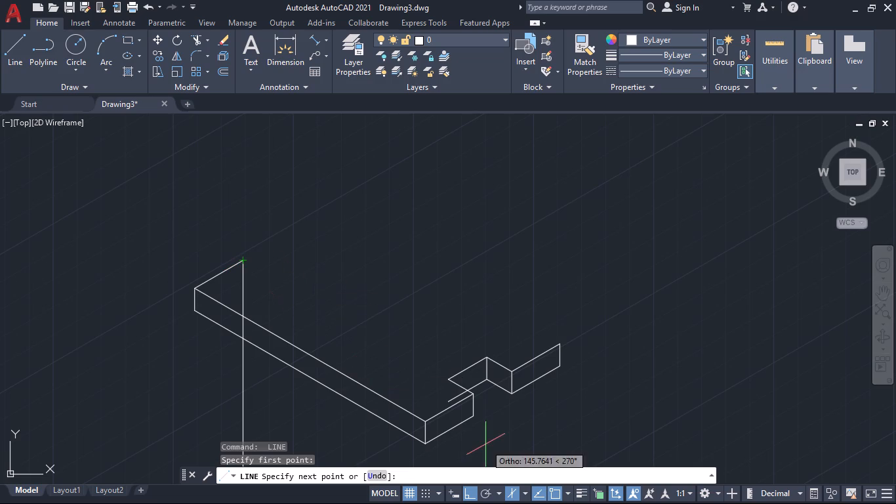
pyautogui.click(526, 492)
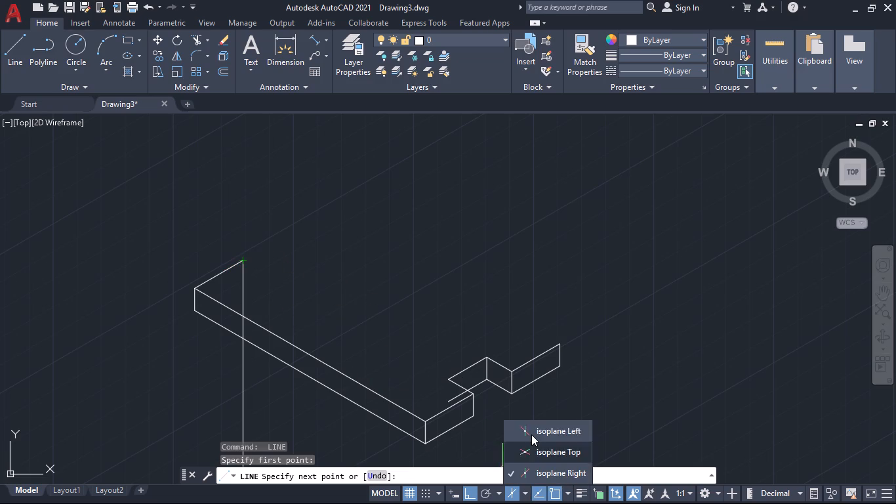
pyautogui.click(531, 434)
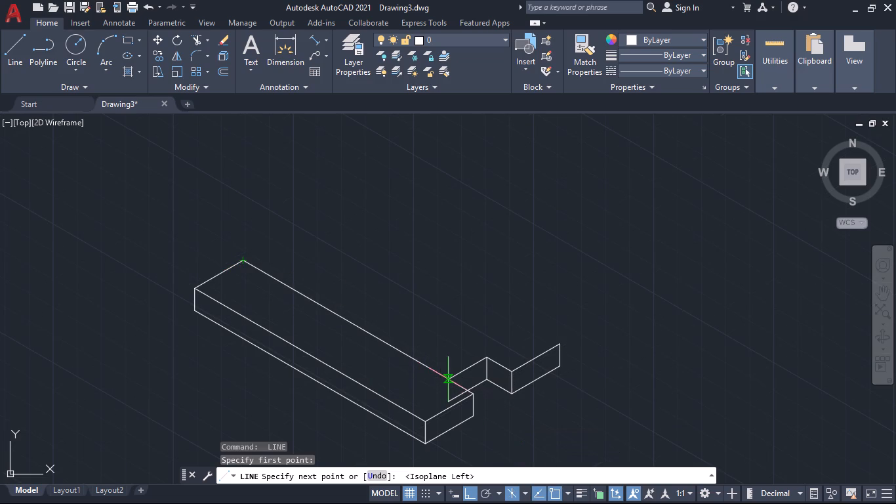
pyautogui.click(447, 383)
pyautogui.press('space')
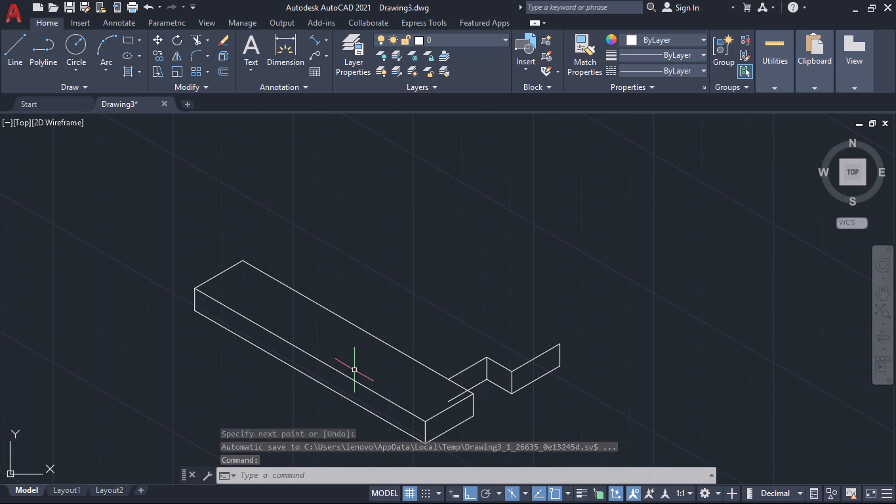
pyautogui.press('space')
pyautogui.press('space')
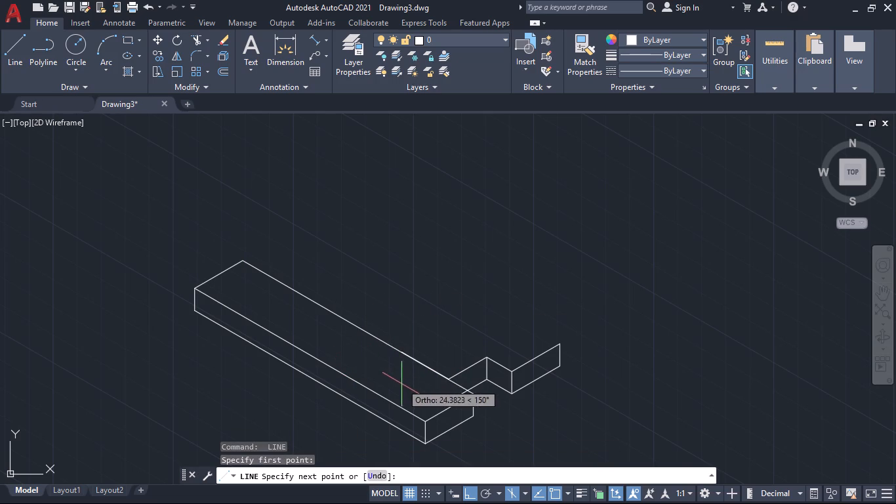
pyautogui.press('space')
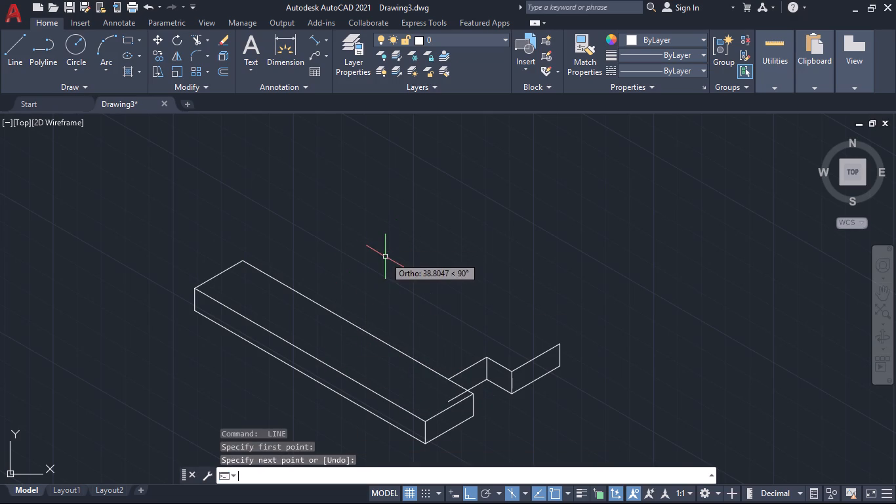
# Draw a vertical line between the left face's edge midpoints, continuing 15 units toward the front corner along the lower edge and 10 units up.
pyautogui.press('space')
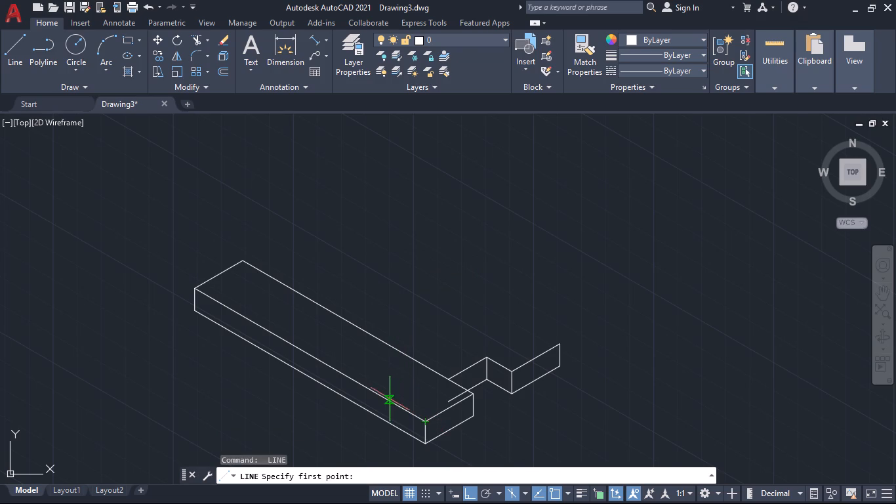
pyautogui.click(308, 355)
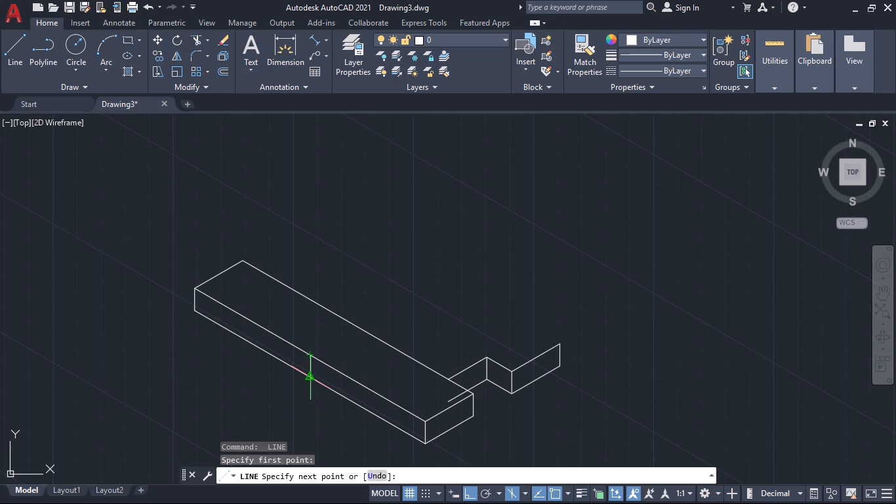
pyautogui.click(306, 374)
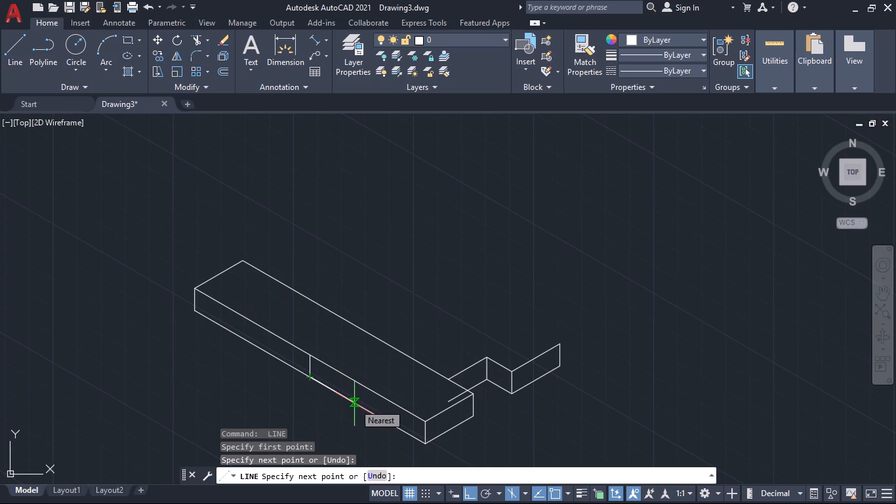
pyautogui.write('15')
pyautogui.press('Return')
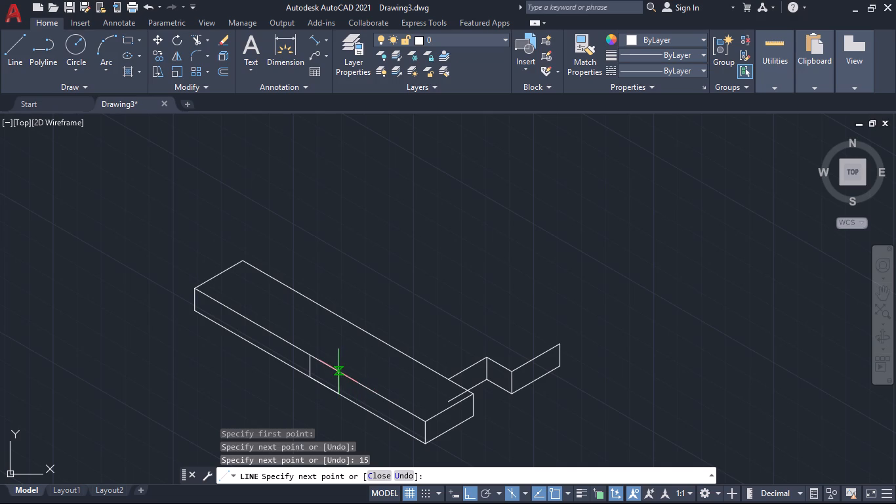
pyautogui.write('10')
pyautogui.press('Return')
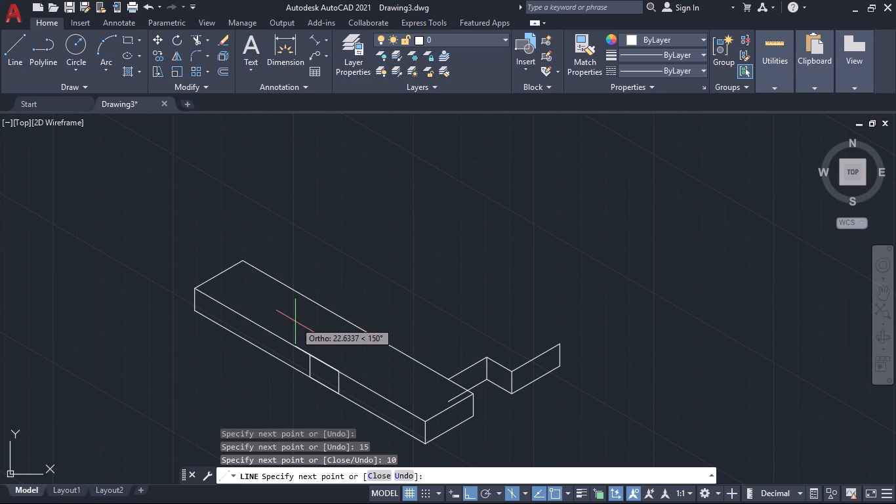
pyautogui.press('space')
# From the centre division's lower end, draw a line 15 units along the left face's lower edge away from the front corner, and 10 units up.
pyautogui.press('space')
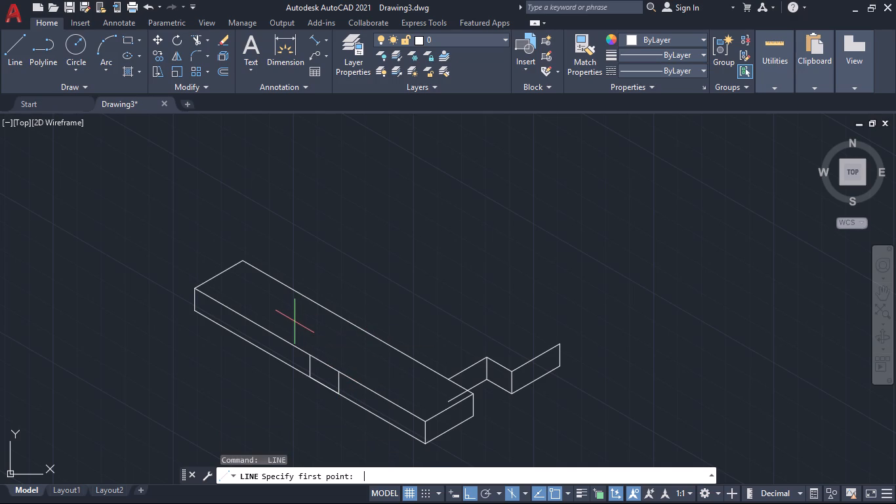
pyautogui.click(306, 375)
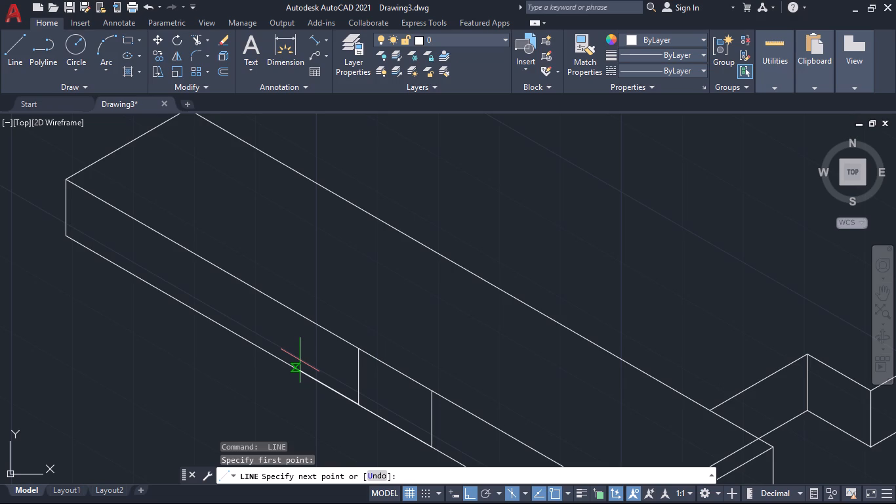
pyautogui.write('15')
pyautogui.press('Return')
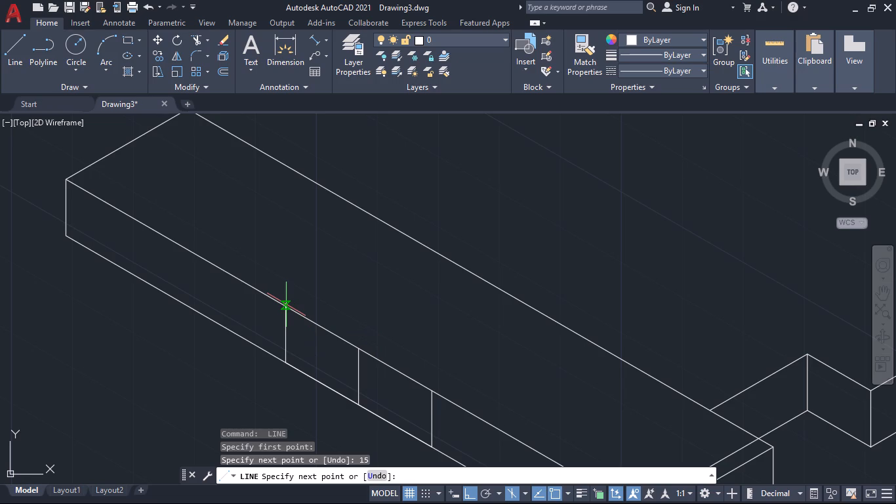
pyautogui.write('10')
pyautogui.press('Return')
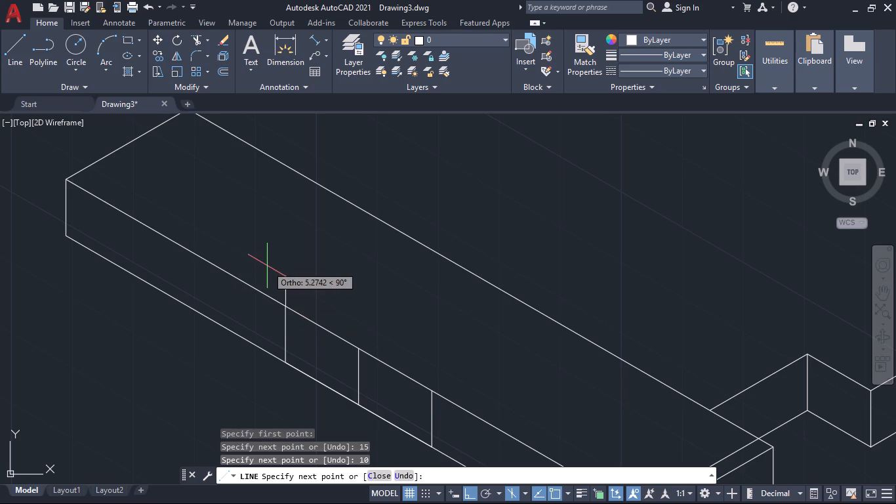
pyautogui.press('space')
# From the centre division's lower end, draw a line 30 units along the lower edge toward the front corner, and 10 units up.
pyautogui.press('space')
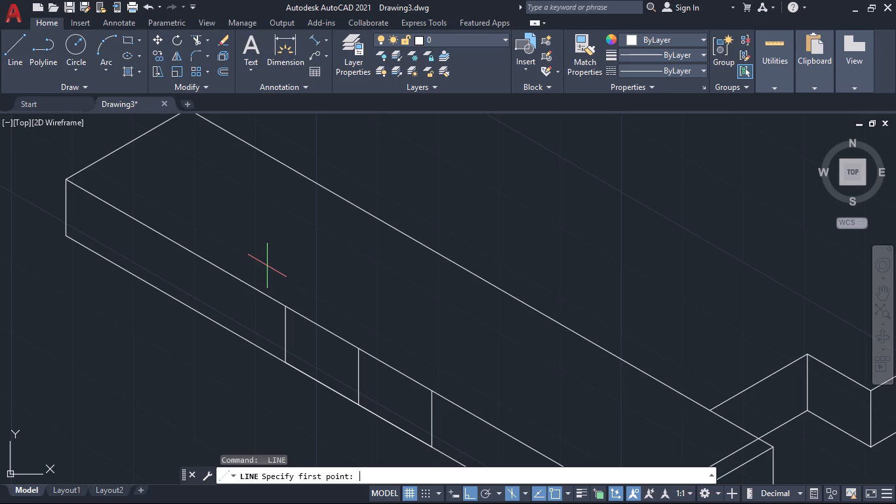
pyautogui.keyDown('ctrl'); pyautogui.scroll(-3, 267, 266); pyautogui.keyUp('ctrl')
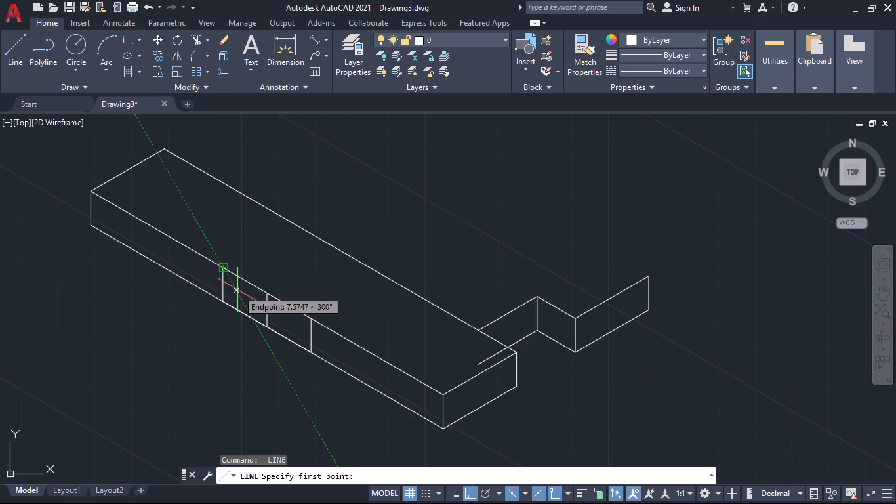
pyautogui.click(263, 325)
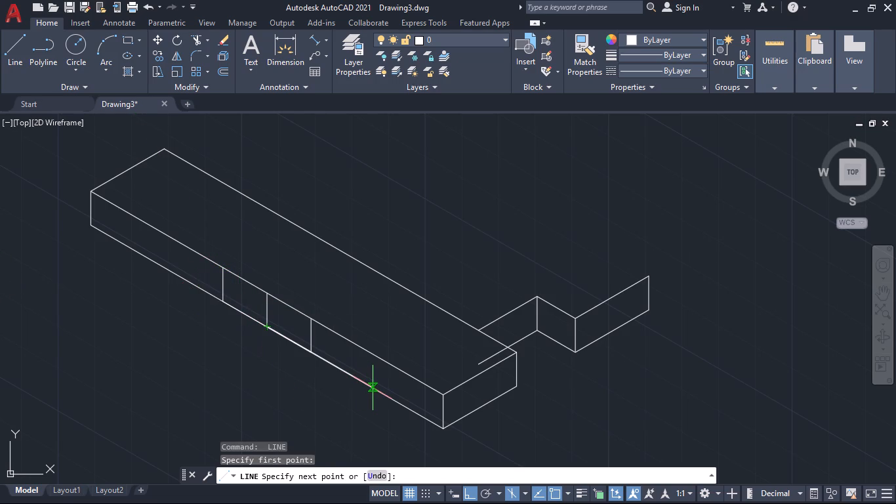
pyautogui.write('30')
pyautogui.press('Return')
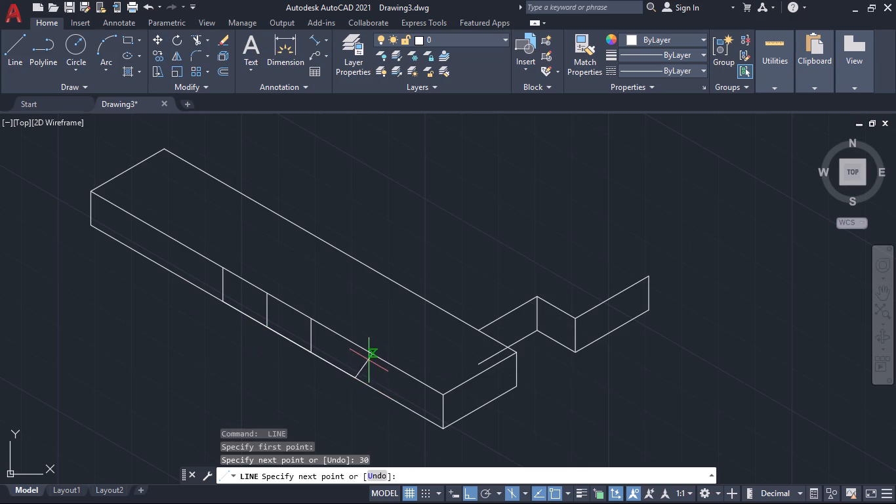
pyautogui.write('10')
pyautogui.press('Return')
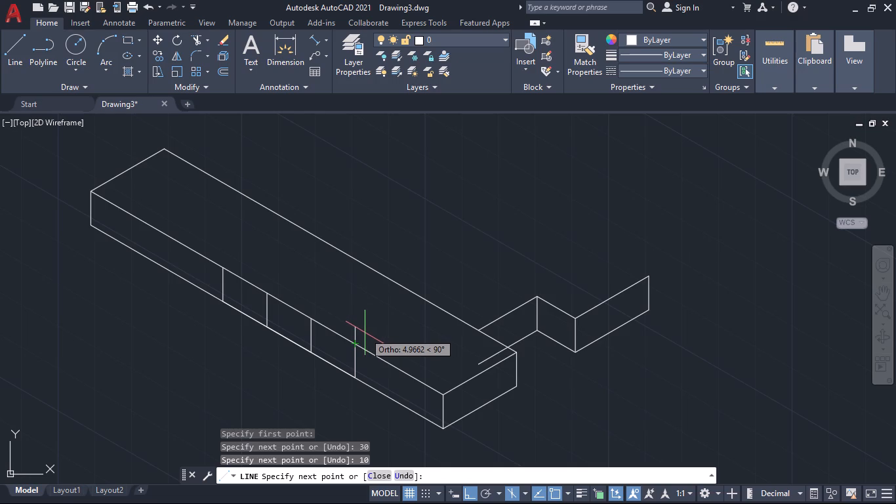
pyautogui.click(365, 333)
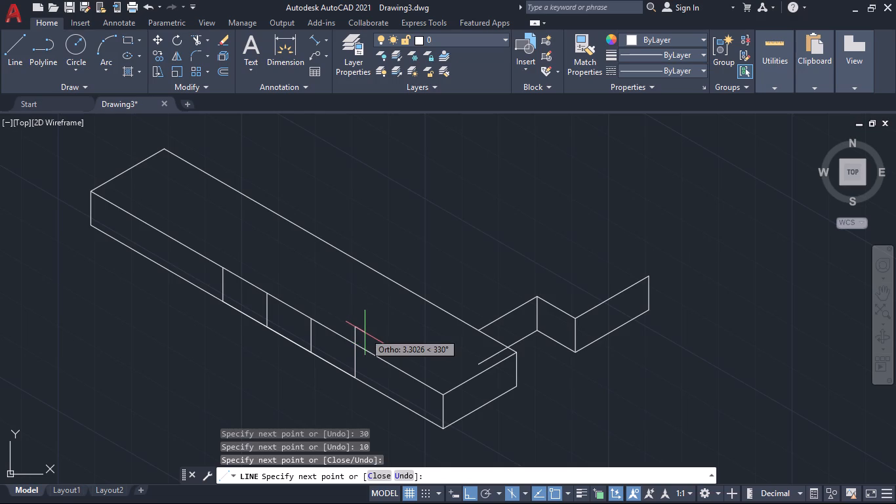
pyautogui.press('space')
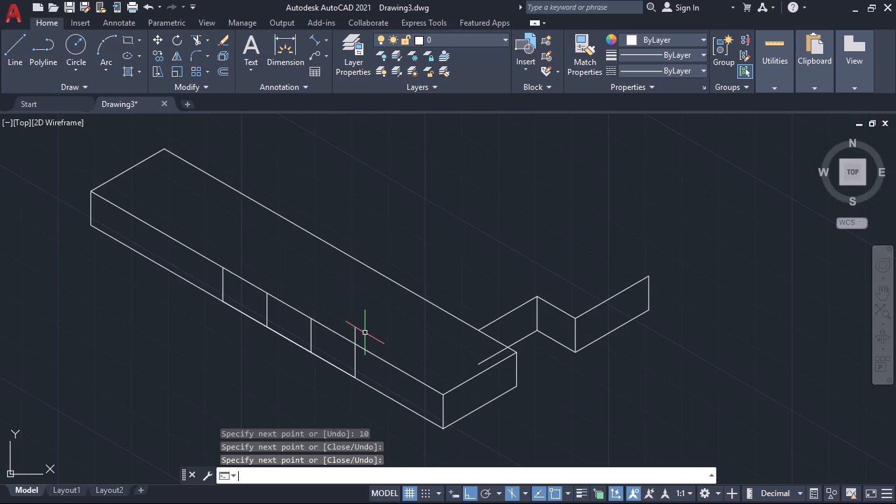
# Delete the vertical centre division line on the left face.
pyautogui.click(267, 316)
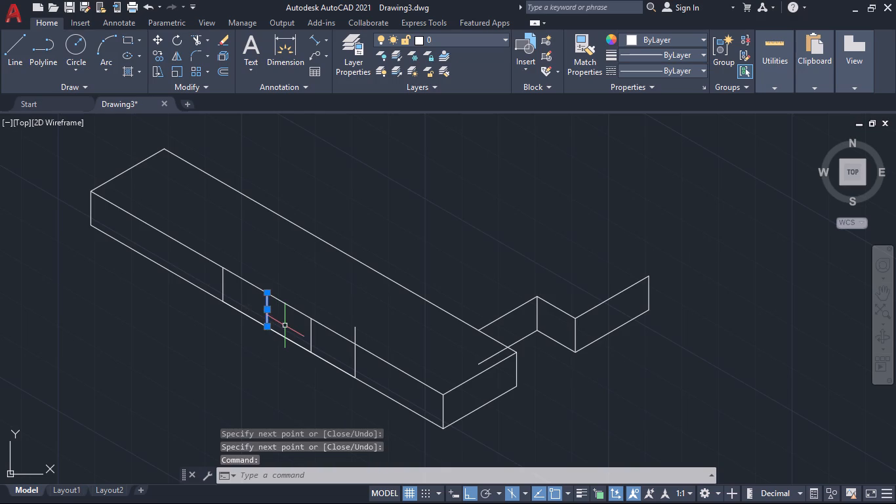
pyautogui.press('Delete')
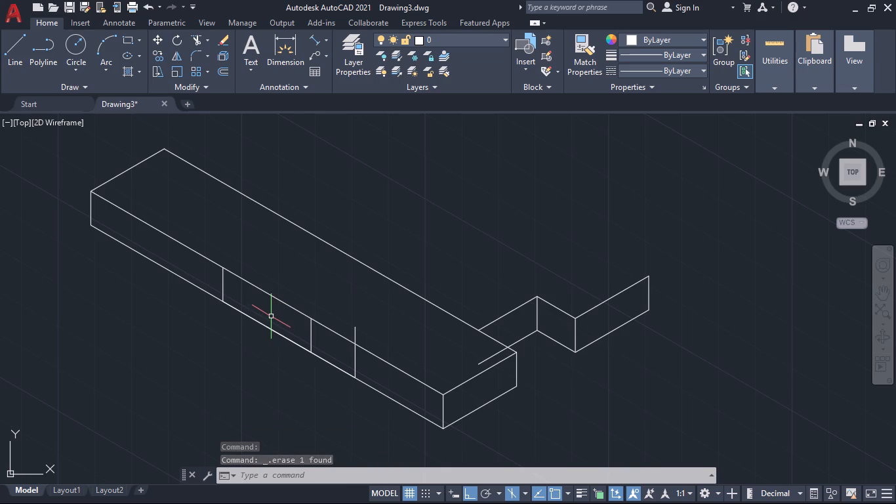
pyautogui.press('space')
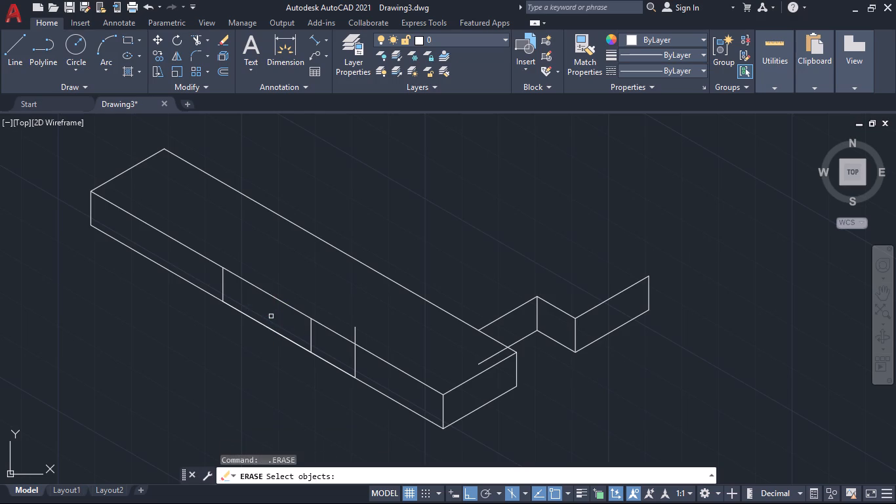
pyautogui.press('space')
# From the lower end of the division farthest from the front corner, draw a line 15 units farther along the lower edge and 10 units up.
pyautogui.press('l')
pyautogui.press('Return')
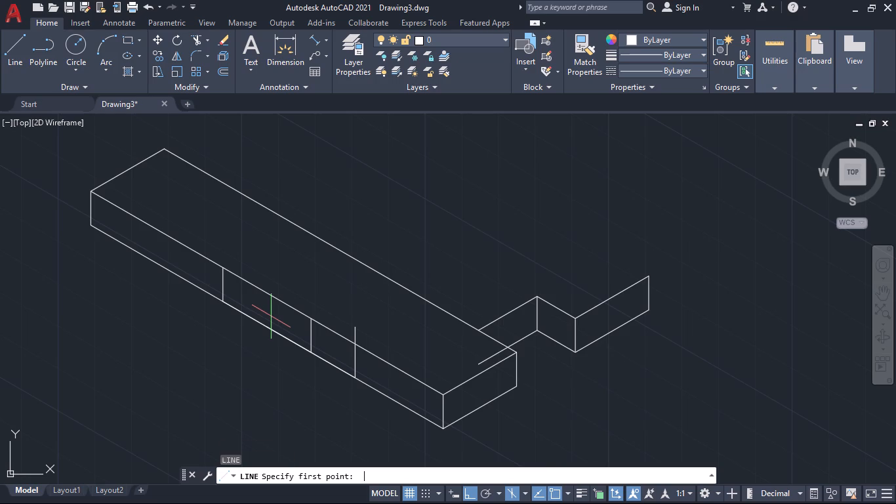
pyautogui.click(222, 301)
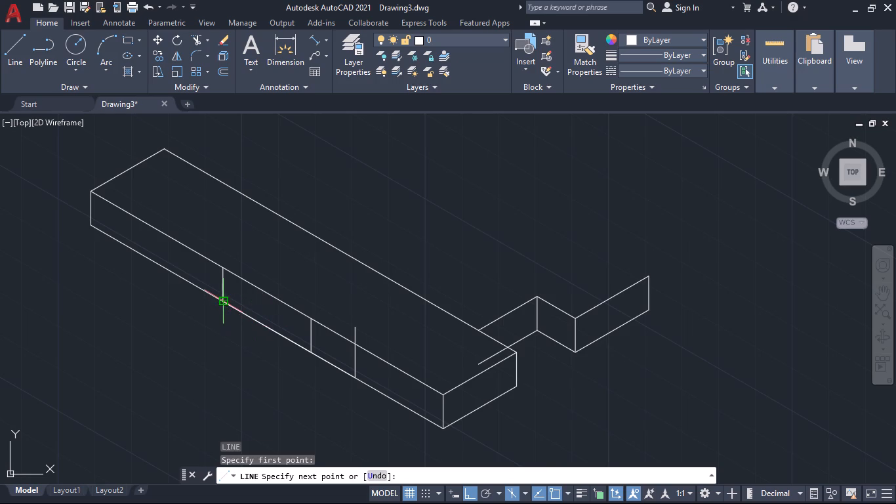
pyautogui.write('15')
pyautogui.press('Return')
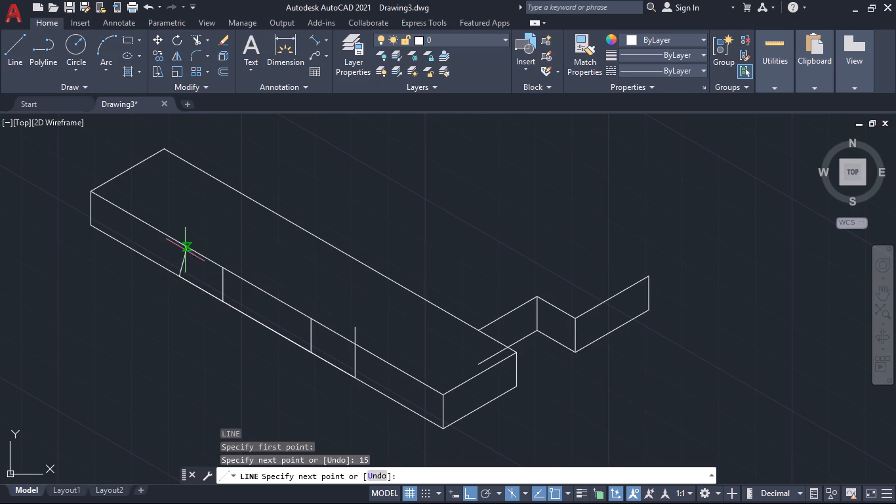
pyautogui.write('10')
pyautogui.press('Return')
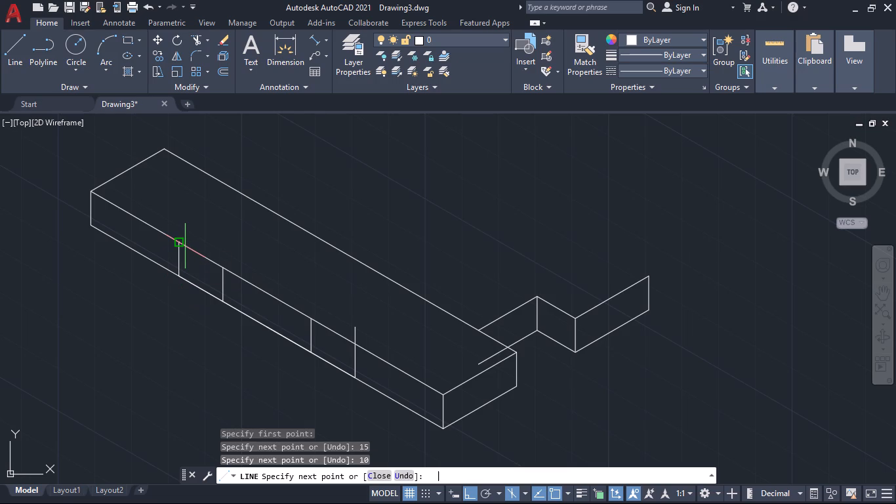
pyautogui.press('space')
# Outline the far notch on the top face: 10 units inward in the right isoplane, 15 in the left isoplane, back to the adjacent division's top.
pyautogui.press('space')
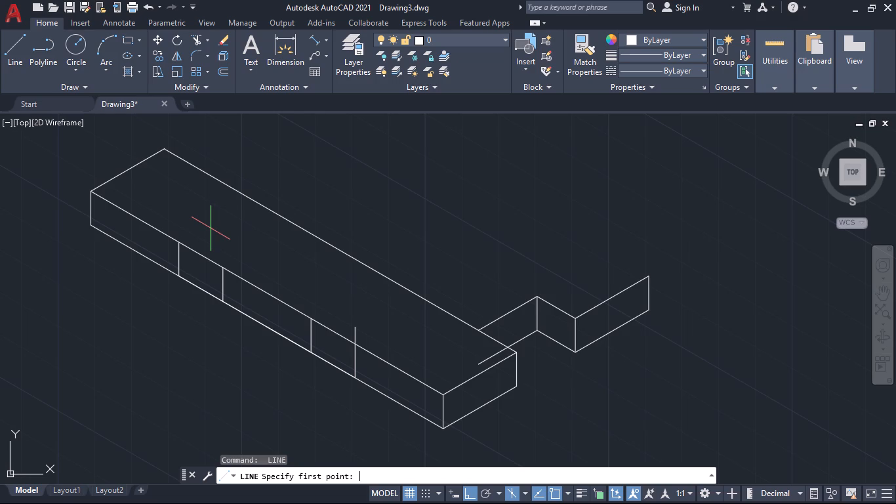
pyautogui.click(180, 245)
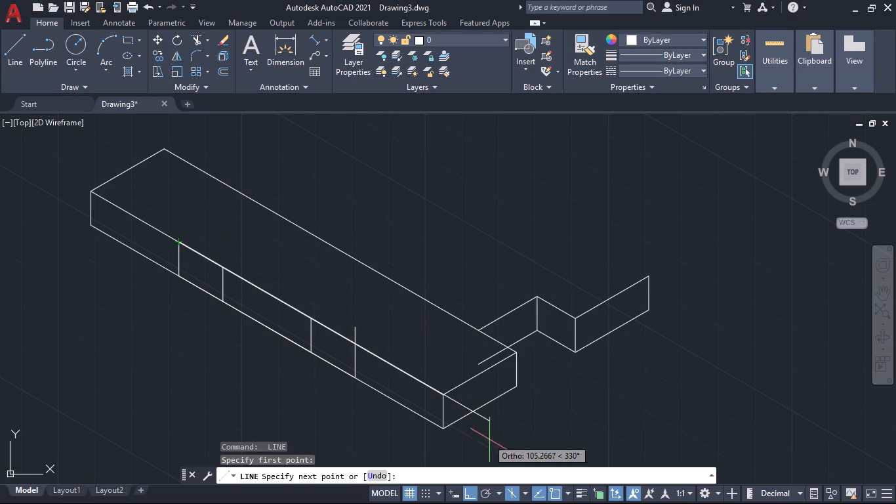
pyautogui.click(524, 498)
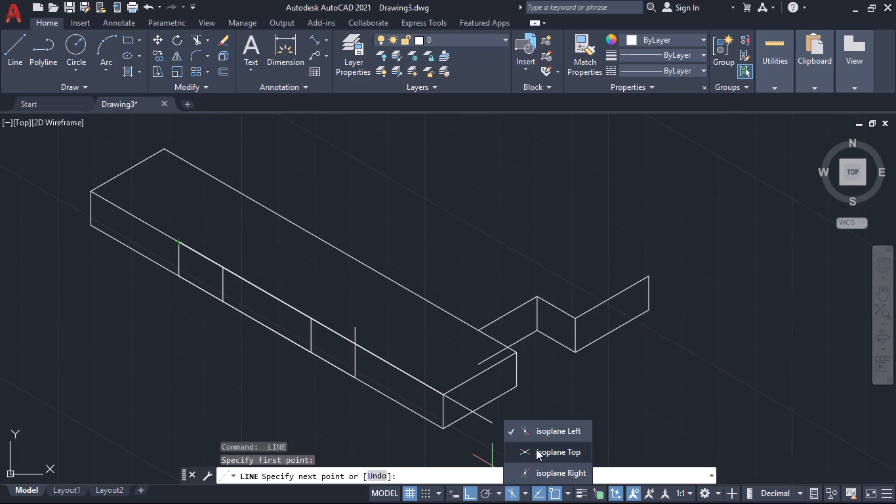
pyautogui.click(536, 473)
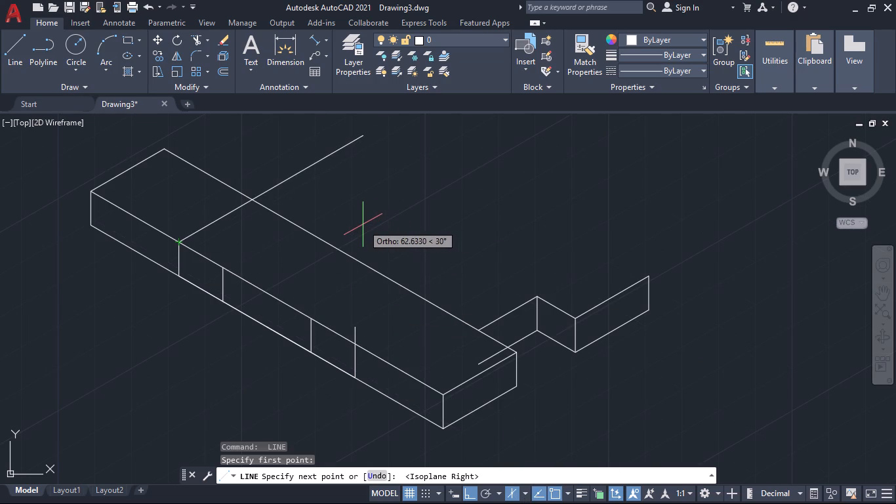
pyautogui.write('10')
pyautogui.press('Return')
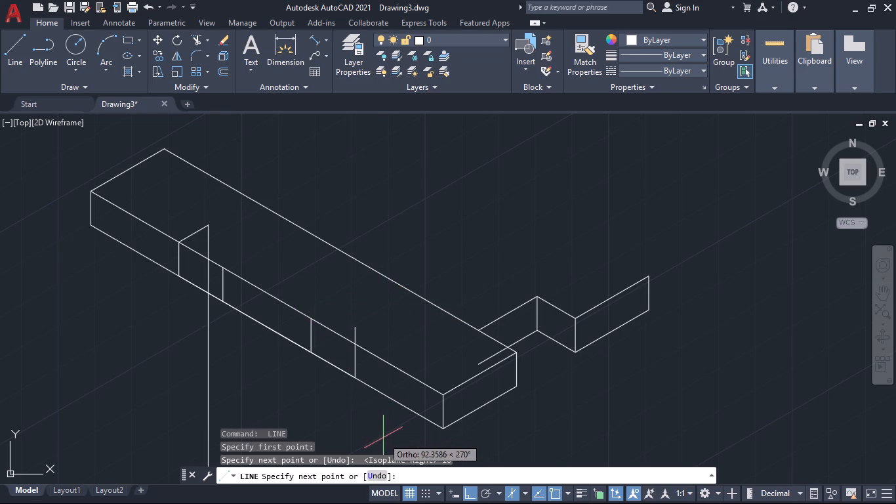
pyautogui.click(525, 495)
pyautogui.click(529, 438)
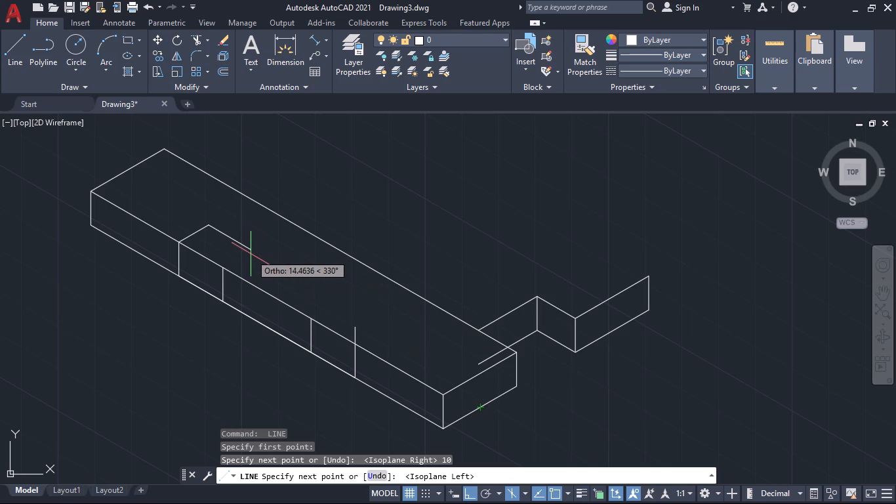
pyautogui.write('15')
pyautogui.press('Return')
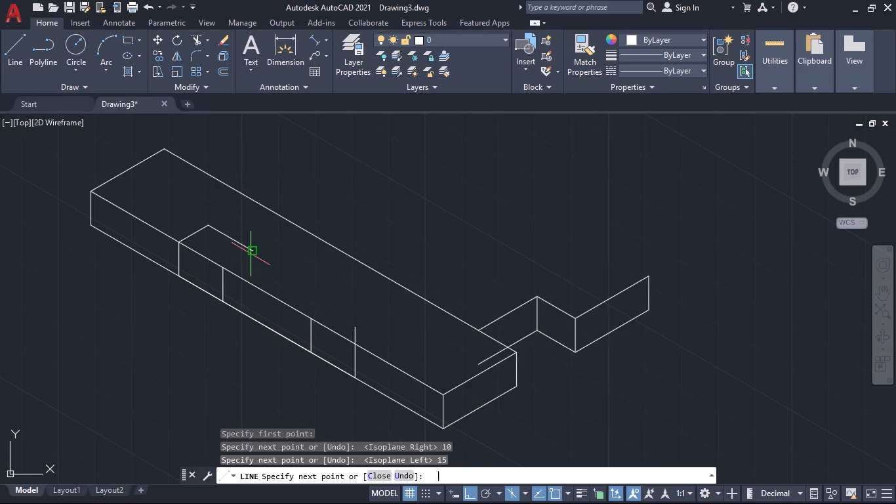
pyautogui.click(220, 265)
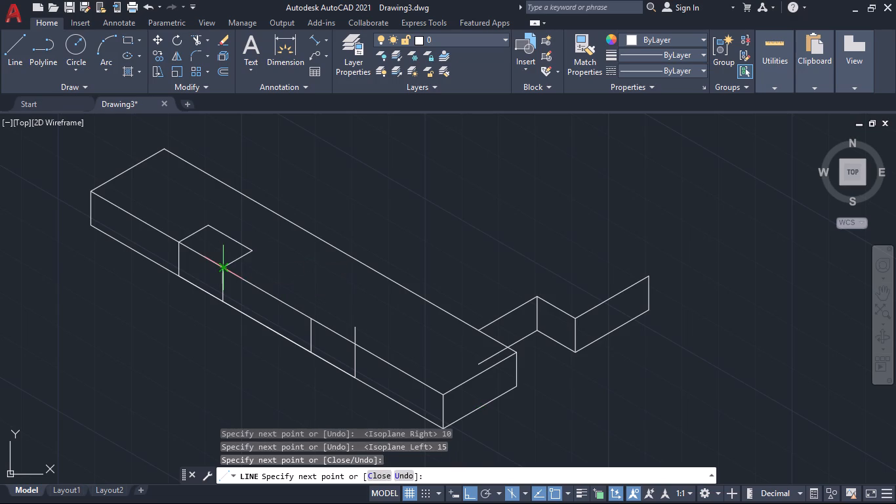
pyautogui.press('space')
# From the near notch's inner division top, draw a line 10 units inward in the right isoplane and 15 toward the front in the left isoplane.
pyautogui.press('space')
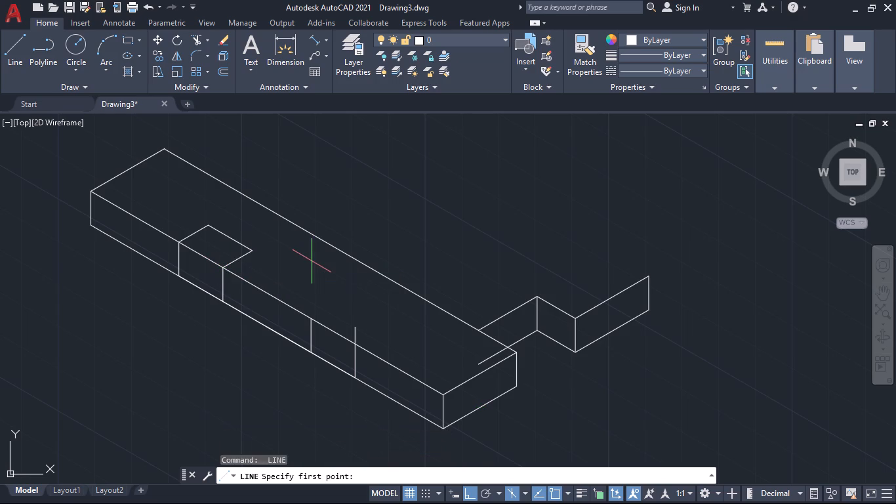
pyautogui.click(310, 320)
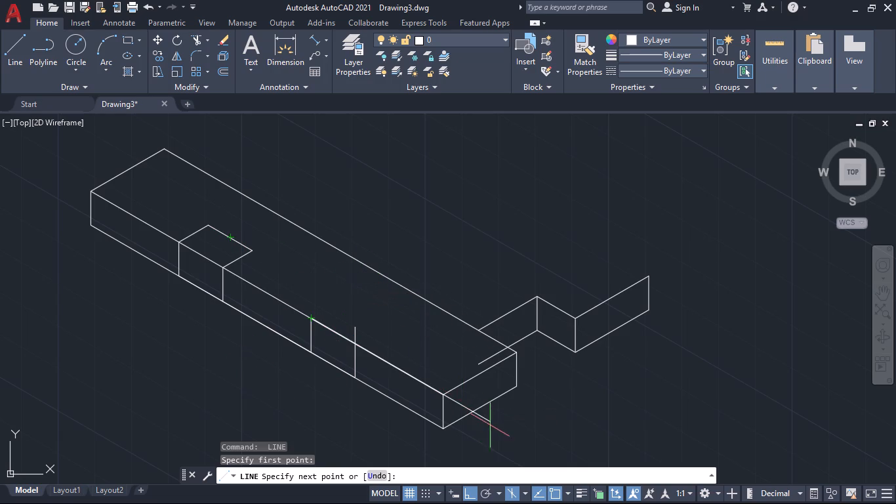
pyautogui.click(521, 491)
pyautogui.click(525, 472)
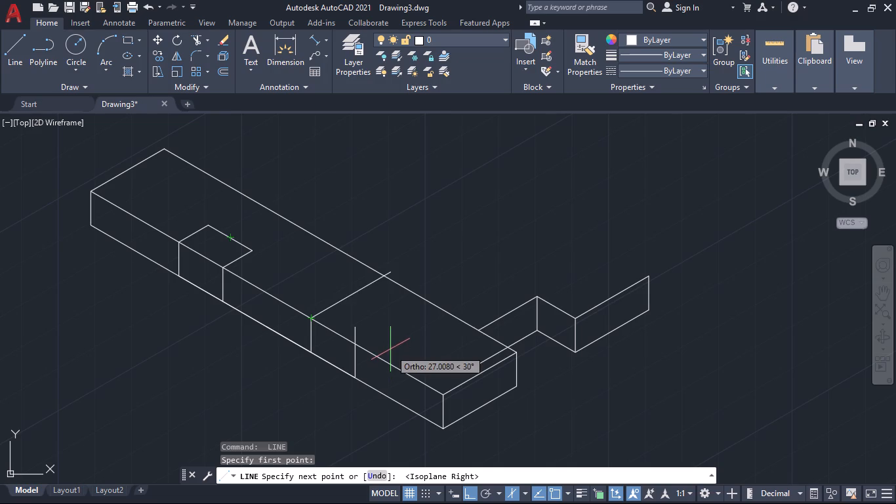
pyautogui.write('10')
pyautogui.press('Return')
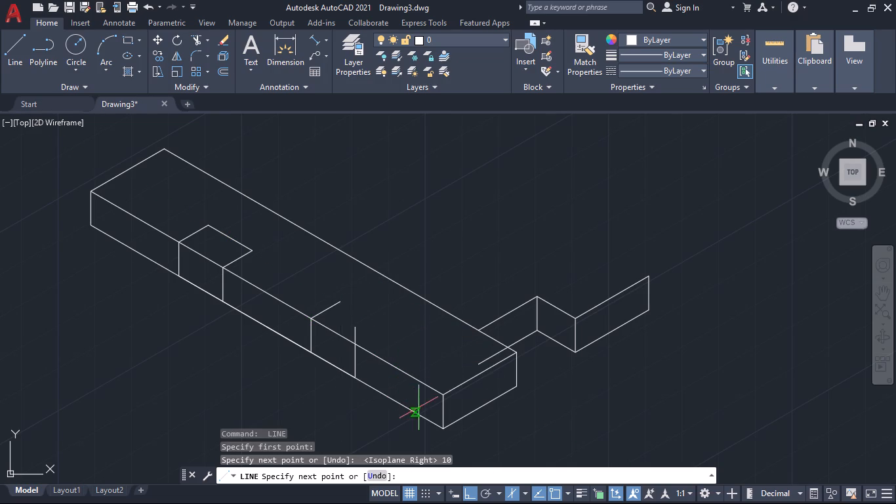
pyautogui.click(523, 491)
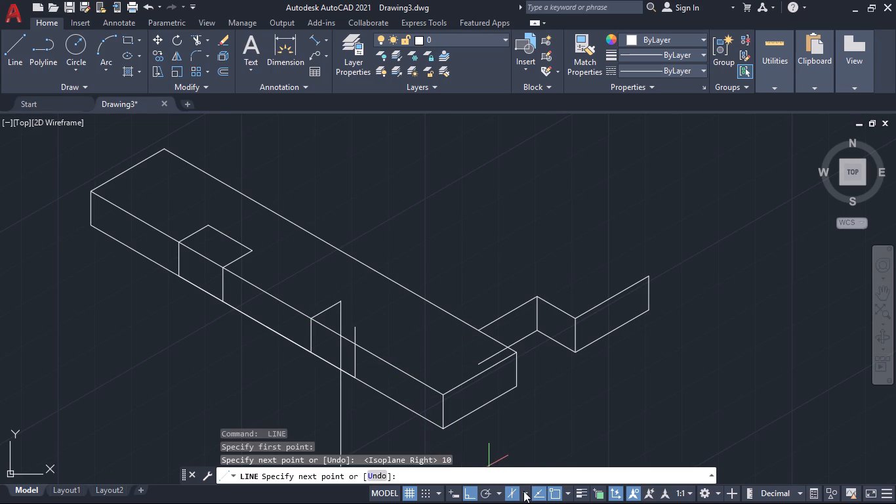
pyautogui.click(535, 436)
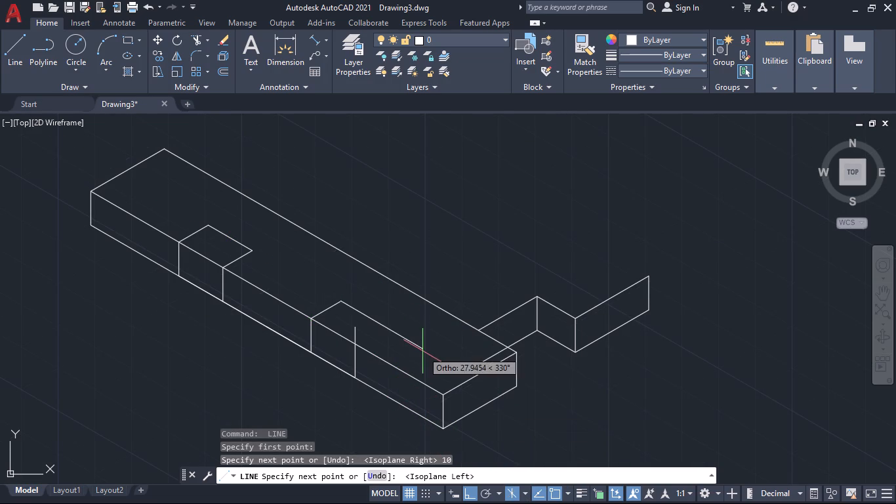
pyautogui.write('15')
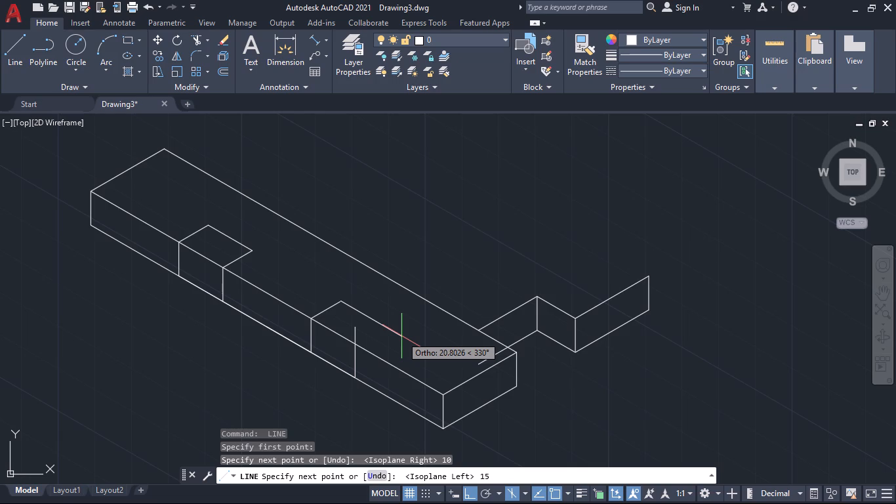
pyautogui.write('15')
pyautogui.press('BackSpace')
pyautogui.press('BackSpace')
pyautogui.press('Return')
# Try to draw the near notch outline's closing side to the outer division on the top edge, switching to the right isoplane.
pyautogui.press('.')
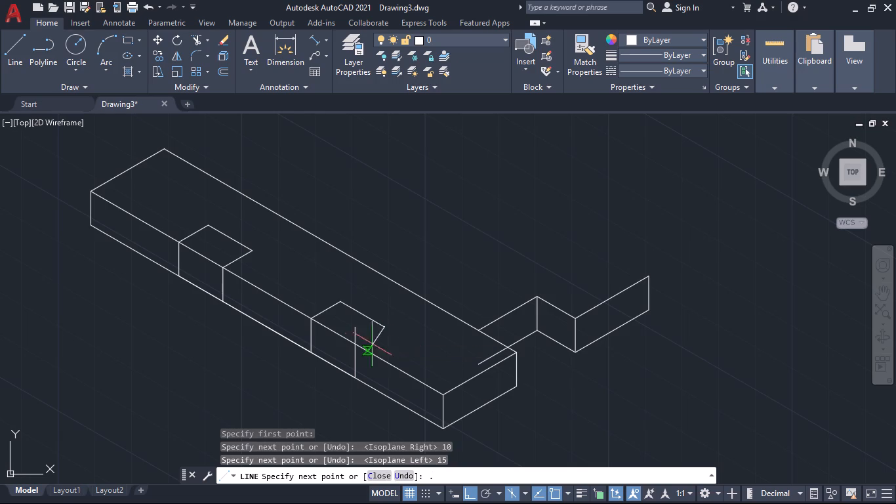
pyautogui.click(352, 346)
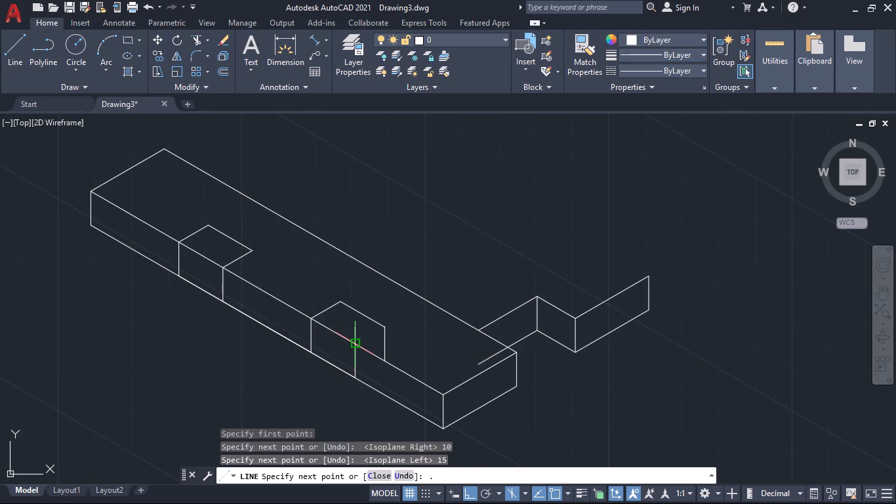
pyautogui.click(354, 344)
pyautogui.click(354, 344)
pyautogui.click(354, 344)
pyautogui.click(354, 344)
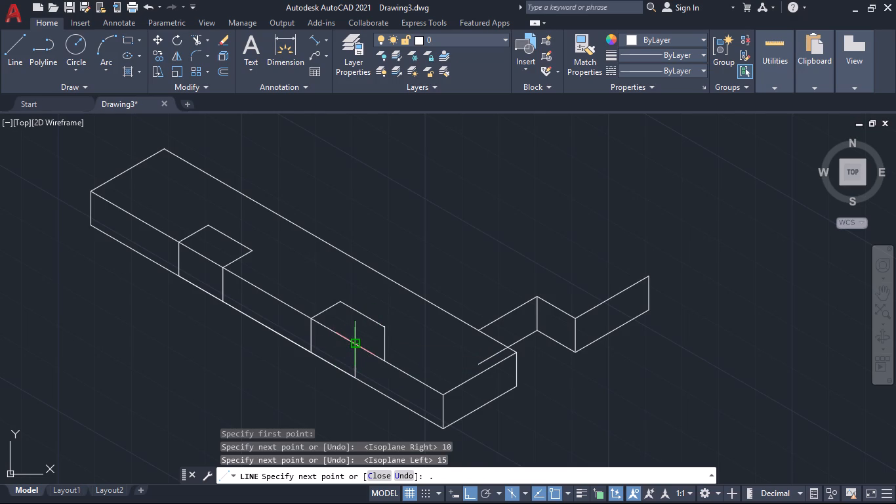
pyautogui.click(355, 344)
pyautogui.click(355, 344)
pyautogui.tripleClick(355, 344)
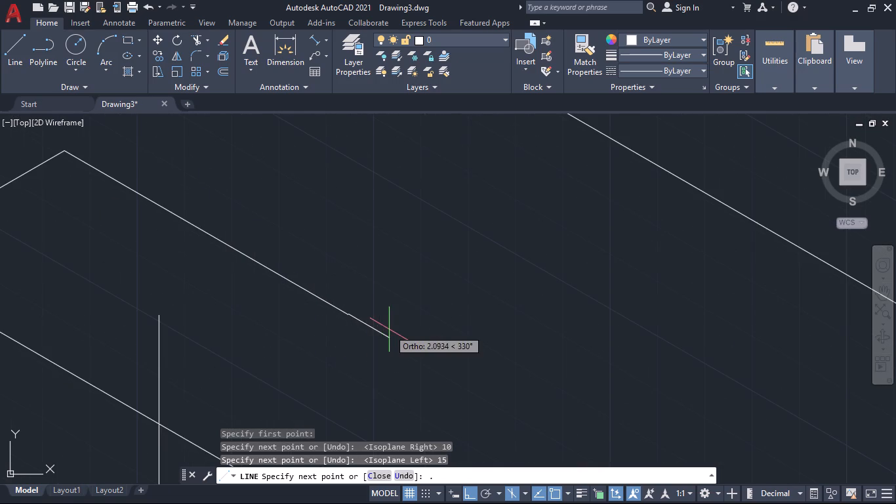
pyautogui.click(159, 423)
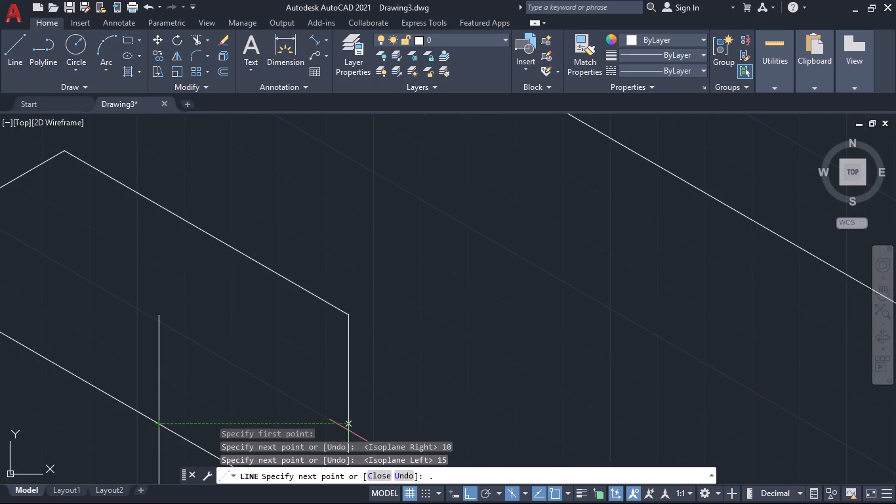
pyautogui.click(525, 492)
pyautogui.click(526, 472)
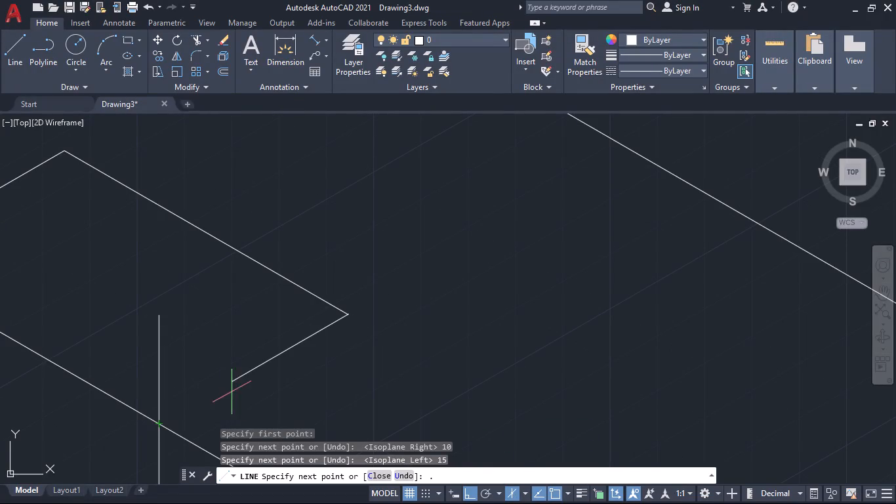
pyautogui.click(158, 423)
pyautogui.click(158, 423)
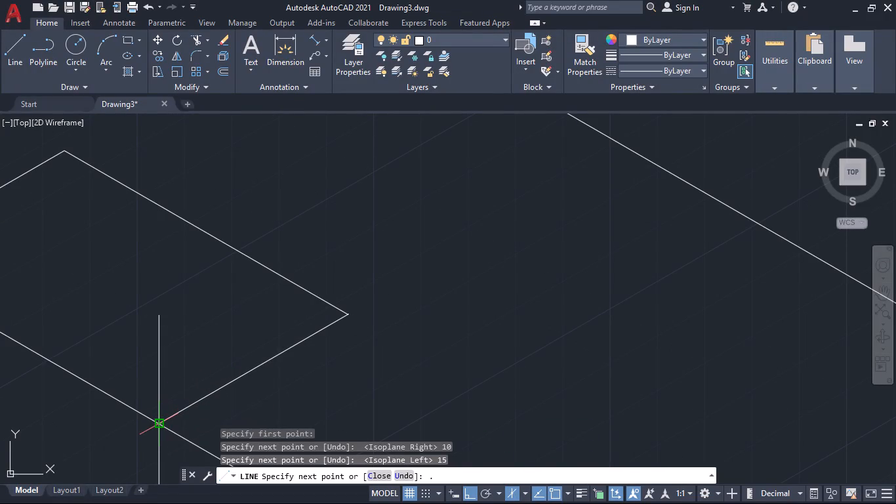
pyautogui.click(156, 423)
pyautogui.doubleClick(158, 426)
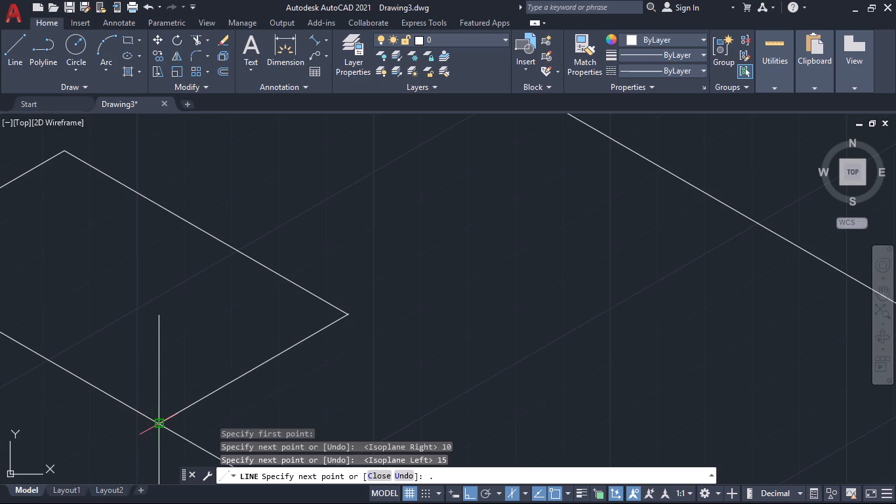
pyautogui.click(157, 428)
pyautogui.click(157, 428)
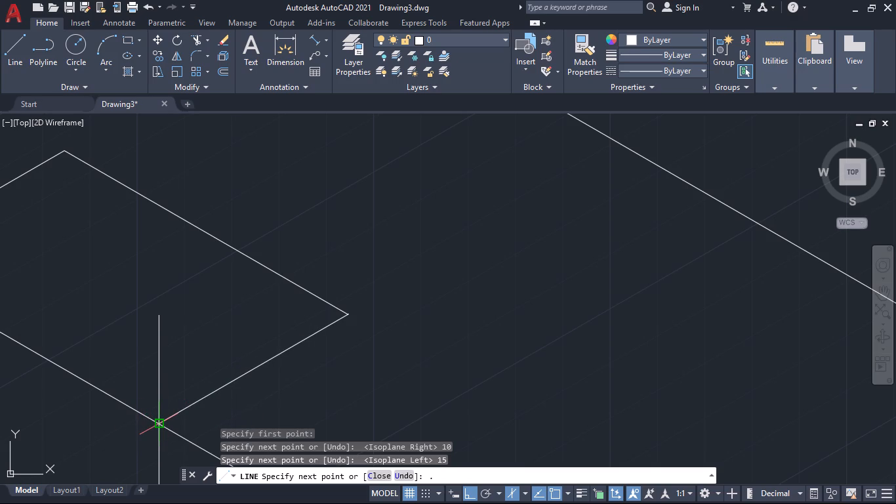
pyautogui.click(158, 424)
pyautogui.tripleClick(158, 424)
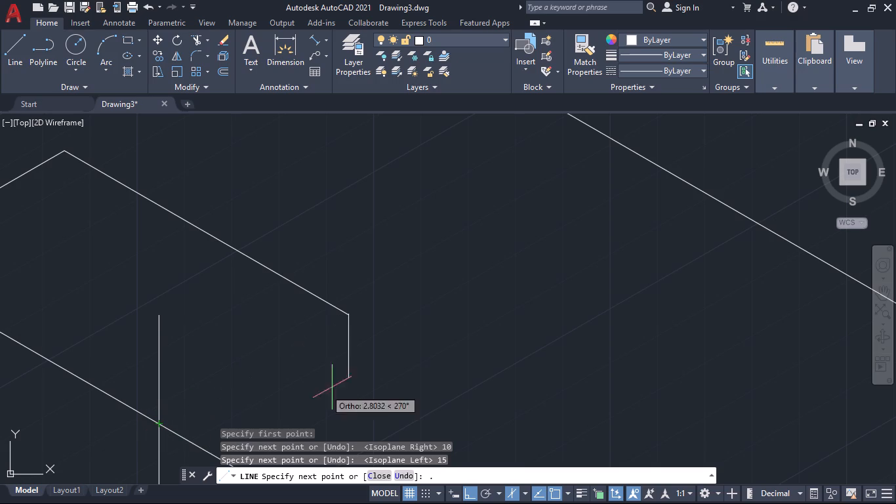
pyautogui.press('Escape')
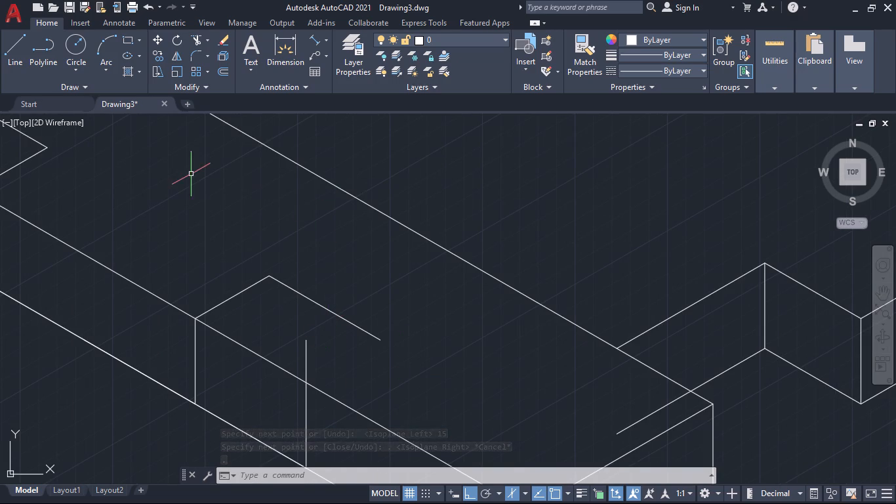
# Draw a line from the open end of the near notch outline back to where the outer division meets the top edge.
pyautogui.click(10, 48)
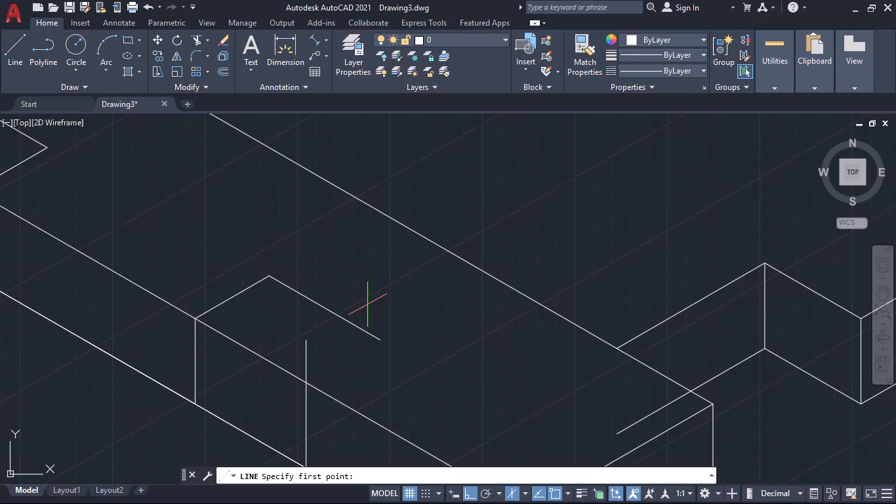
pyautogui.click(382, 340)
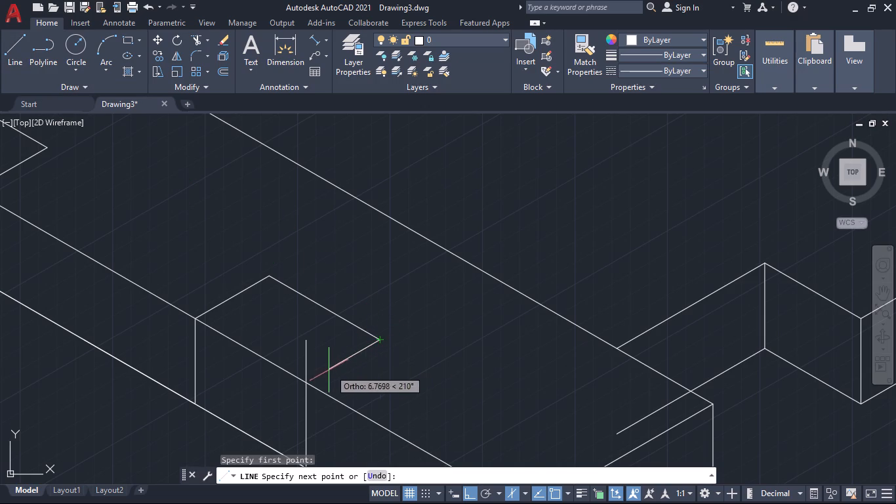
pyautogui.click(305, 382)
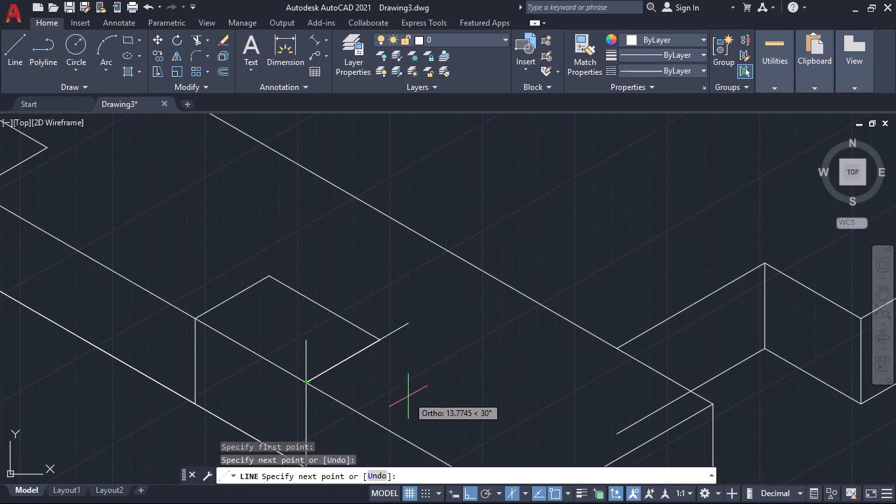
pyautogui.press('space')
pyautogui.press('space')
pyautogui.keyDown('ctrl'); pyautogui.scroll(-3, 408, 396); pyautogui.keyUp('ctrl')
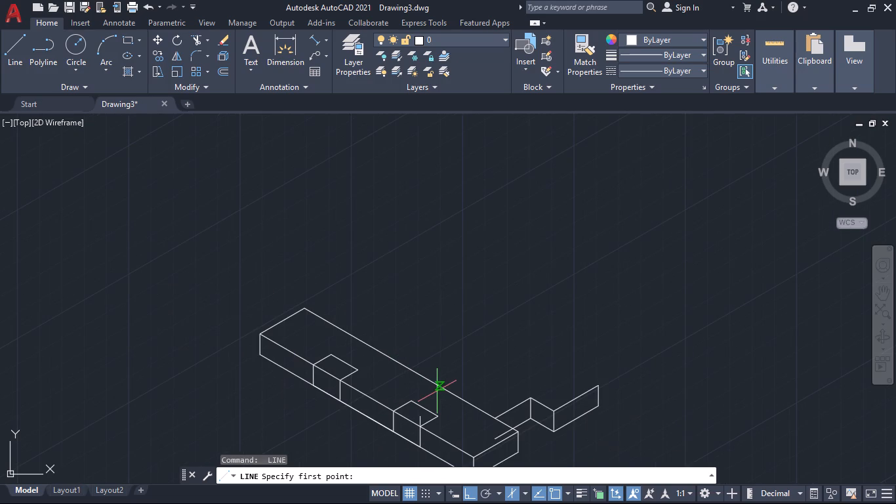
pyautogui.press('Escape')
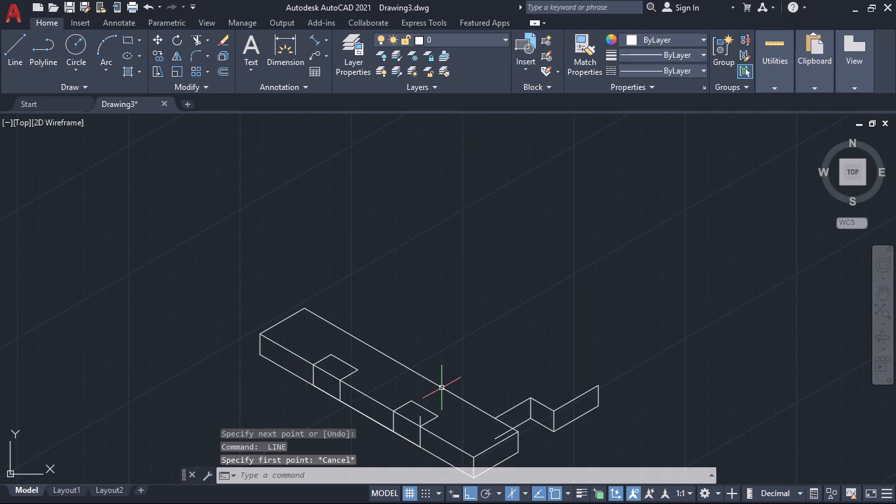
# Delete the long back edge of the block's top face.
pyautogui.click(441, 388)
pyautogui.press('Delete')
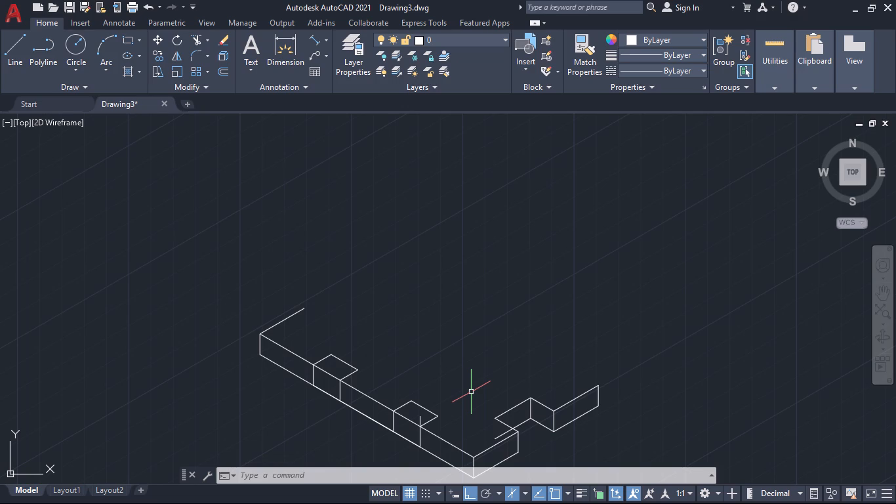
# Trim the stub above the top edge at the near notch's outer division and the right-side recess line overlapping the block.
pyautogui.write('tr')
pyautogui.press('Return')
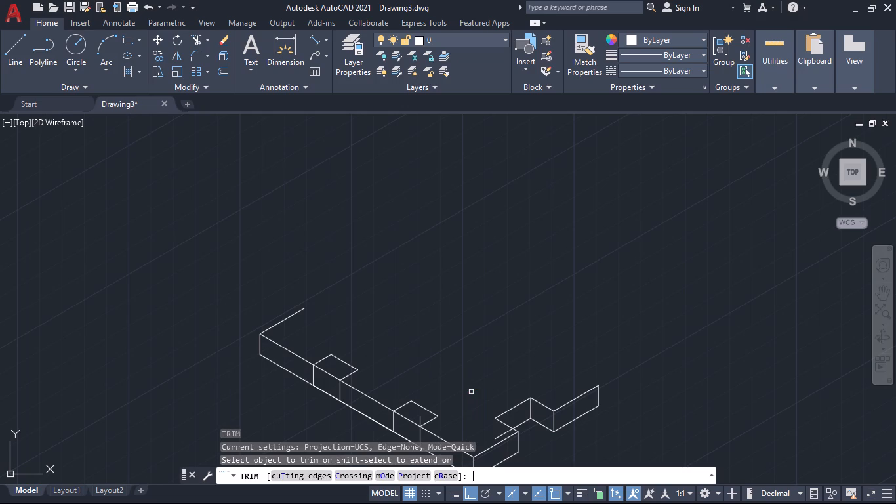
pyautogui.click(421, 419)
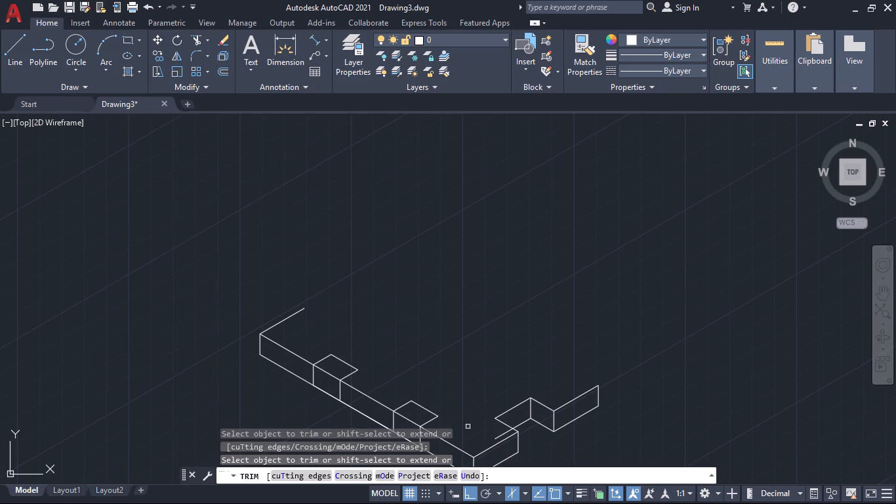
pyautogui.click(503, 434)
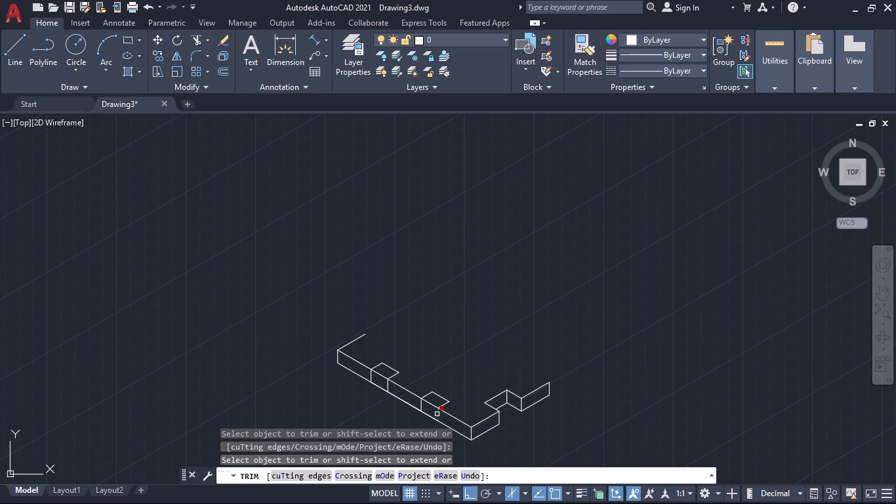
# Trim away the outer vertical division of each notch and the 10-unit outer side of each top-face outline.
pyautogui.click(437, 414)
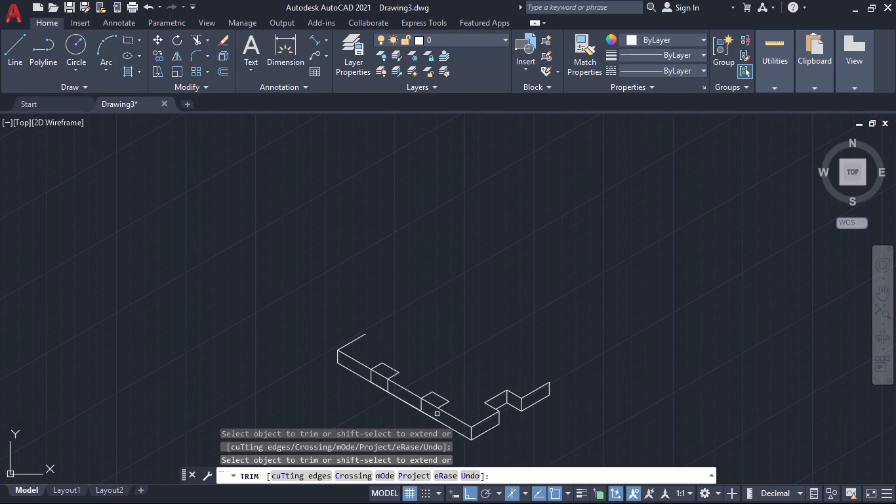
pyautogui.click(443, 404)
pyautogui.click(378, 367)
pyautogui.click(373, 379)
# Trim the left face's upper and lower edges between the two inner divisions with fence selections, opening the 30-unit gap.
pyautogui.click(409, 383)
pyautogui.click(392, 406)
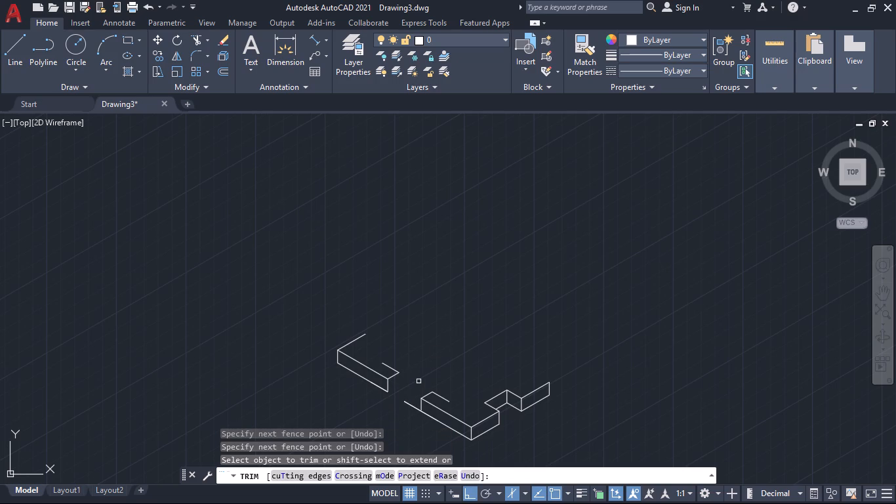
pyautogui.click(413, 396)
pyautogui.click(407, 415)
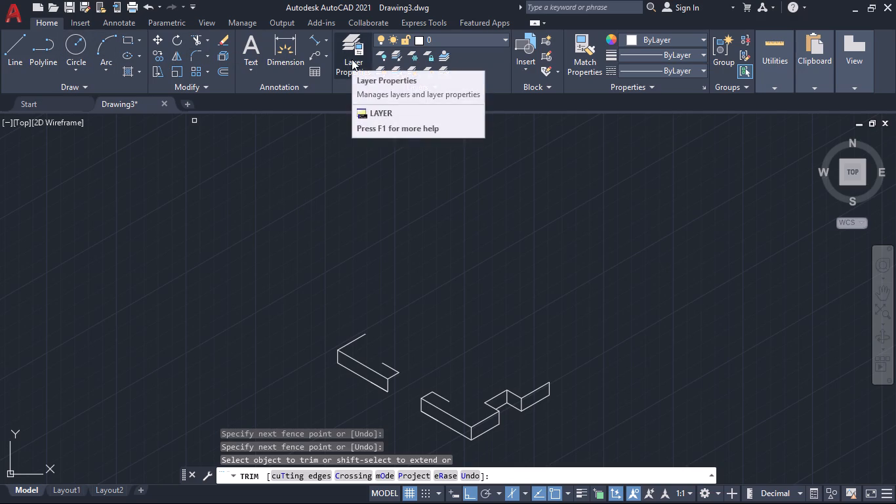
# Draw a 25-unit line at 30° from the bottom of the left block piece's vertical edge at the slot opening.
pyautogui.click(10, 39)
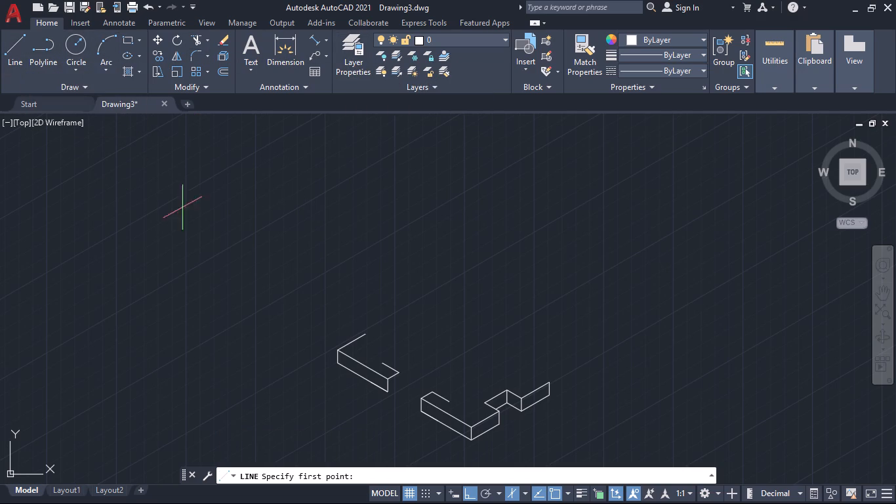
pyautogui.click(382, 390)
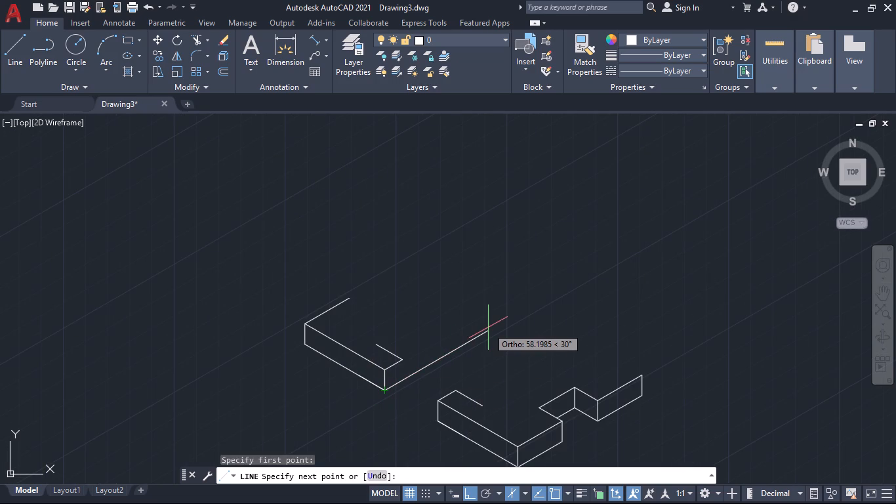
pyautogui.write('25')
pyautogui.press('Return')
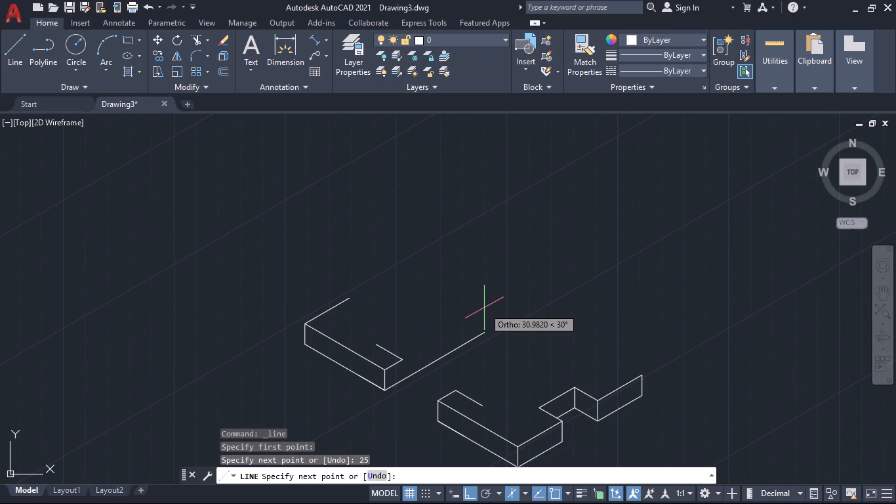
pyautogui.press('space')
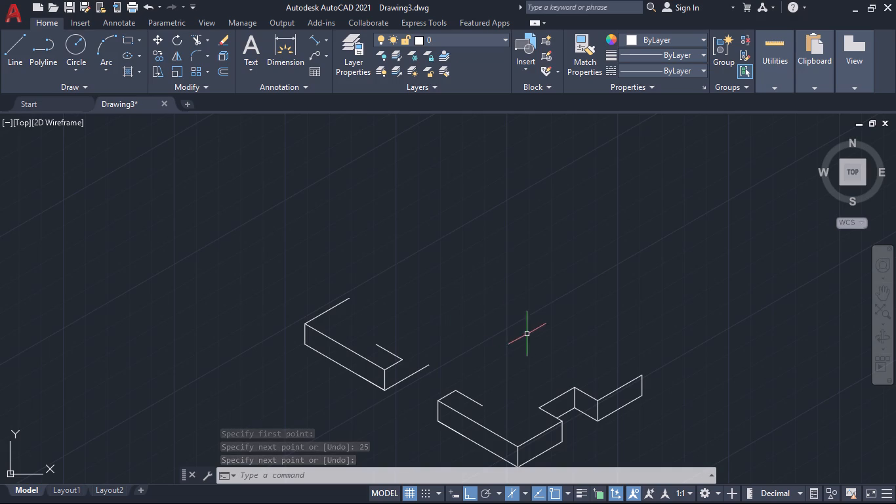
# From the free end of the near slot outline, draw a 50-unit line at 30°, followed by a 15-unit segment at 150° in the left isoplane.
pyautogui.press('space')
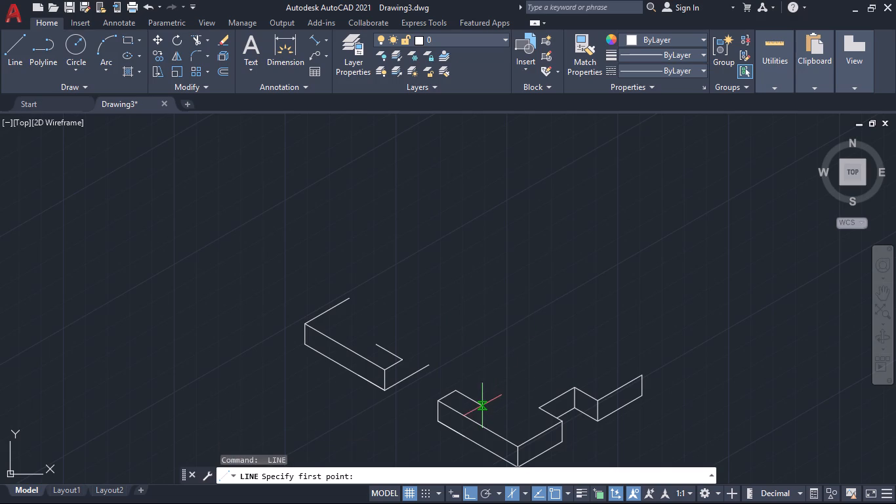
pyautogui.click(483, 406)
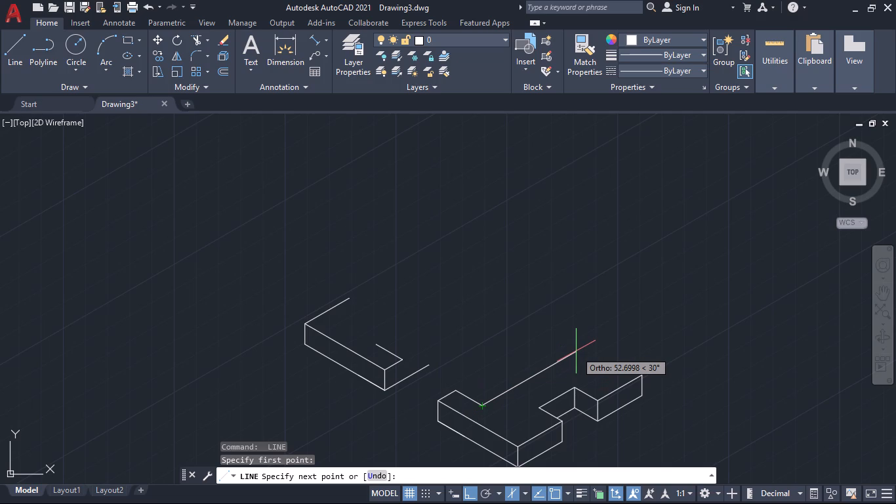
pyautogui.write('50')
pyautogui.press('Return')
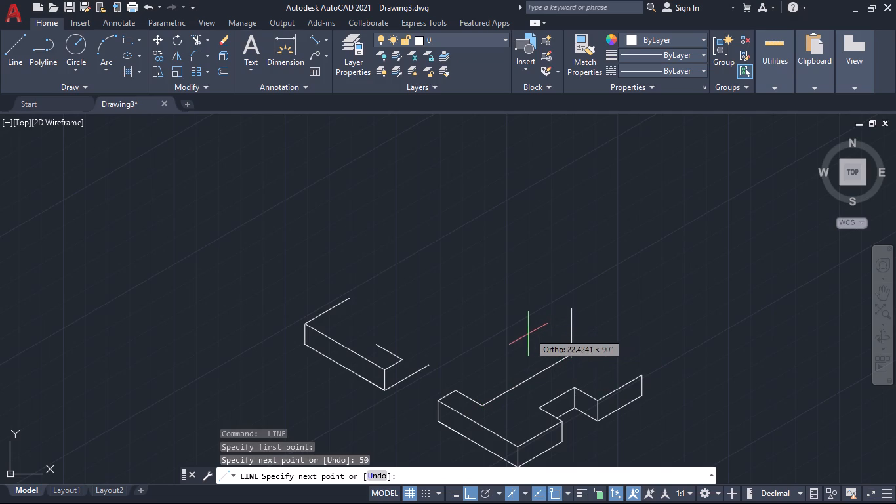
pyautogui.click(525, 495)
pyautogui.click(539, 432)
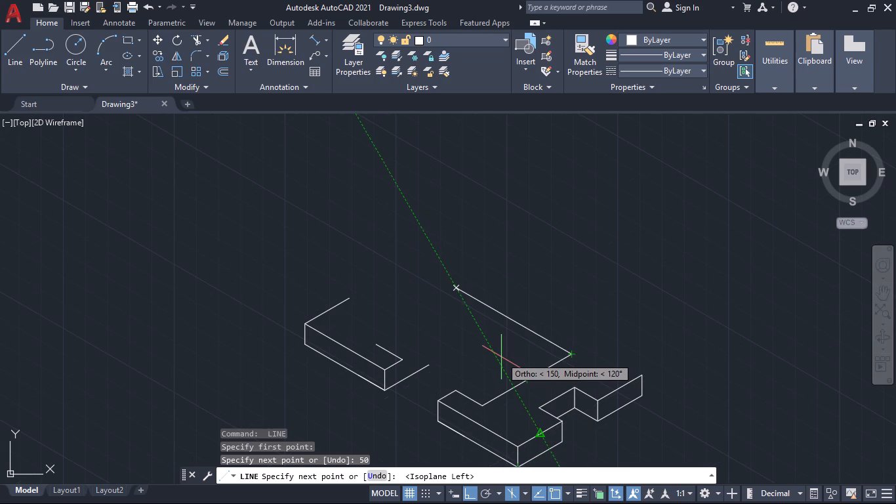
pyautogui.write('15')
pyautogui.press('Return')
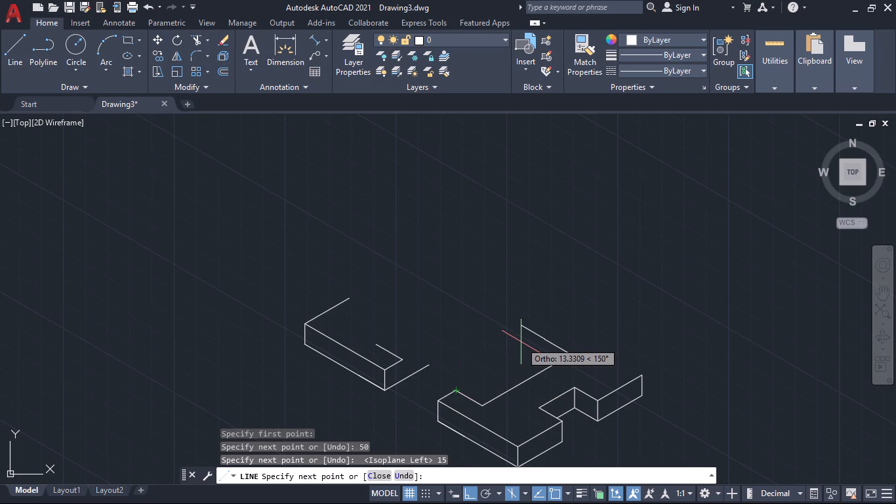
pyautogui.press('space')
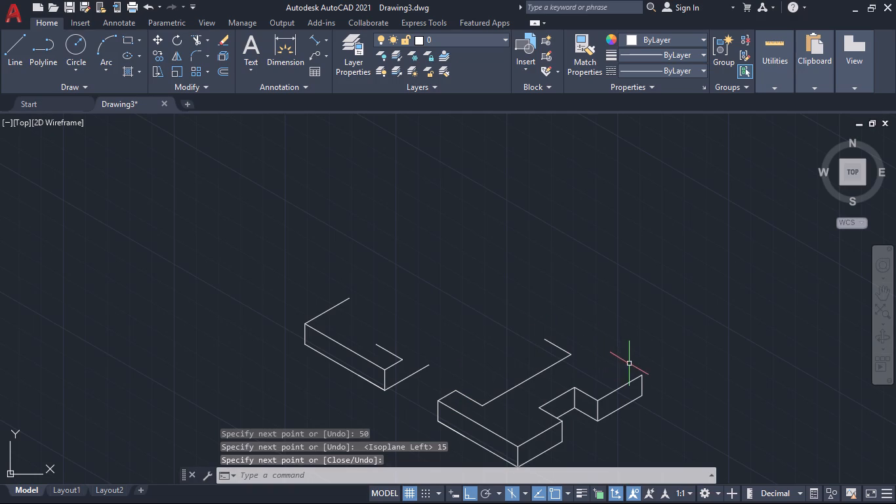
# Draw the block's back top edge about 70 units long at 150° from the upper corner of the right end.
pyautogui.press('space')
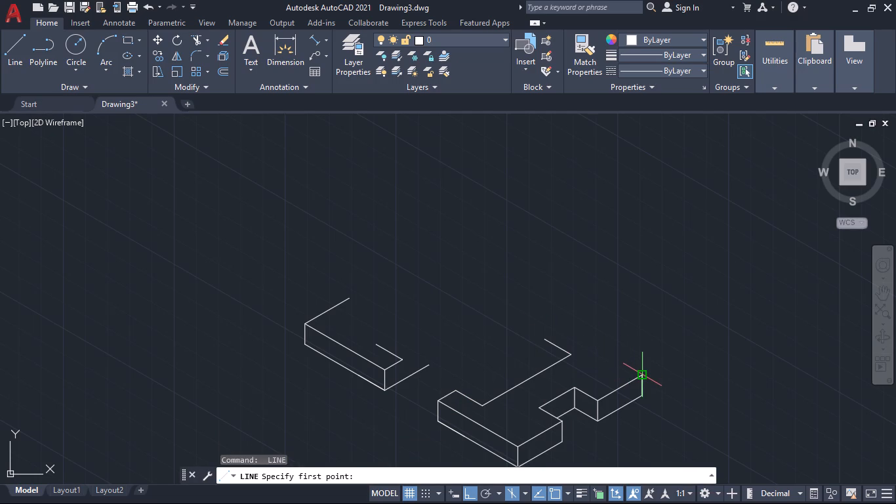
pyautogui.click(641, 376)
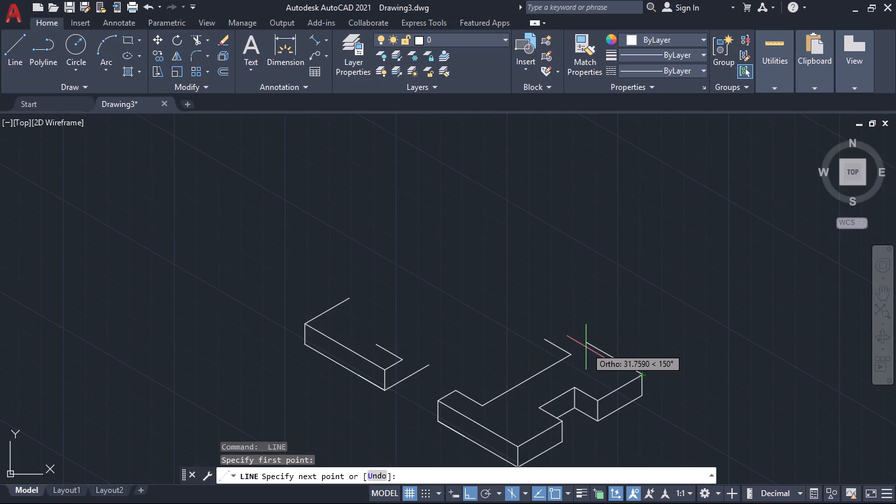
pyautogui.click(514, 301)
pyautogui.press('space')
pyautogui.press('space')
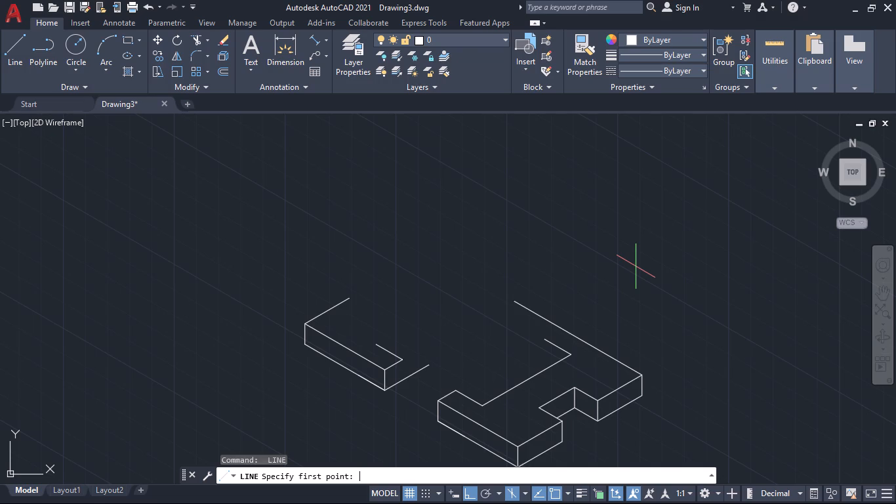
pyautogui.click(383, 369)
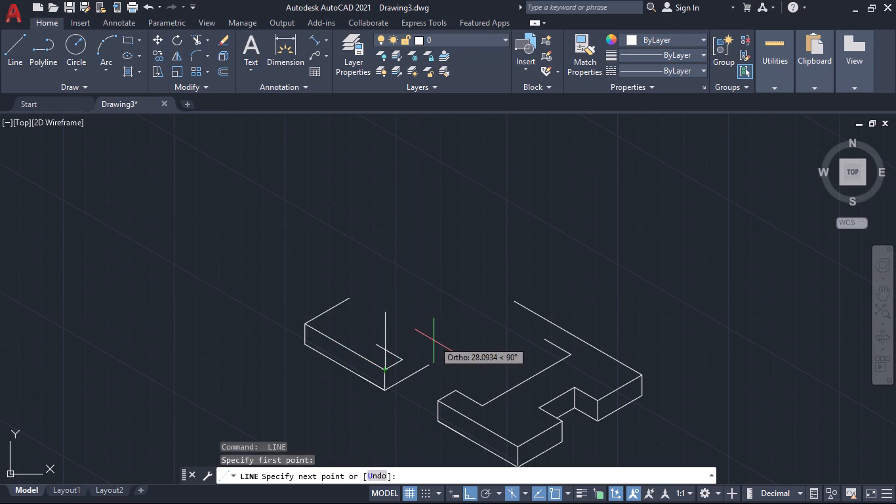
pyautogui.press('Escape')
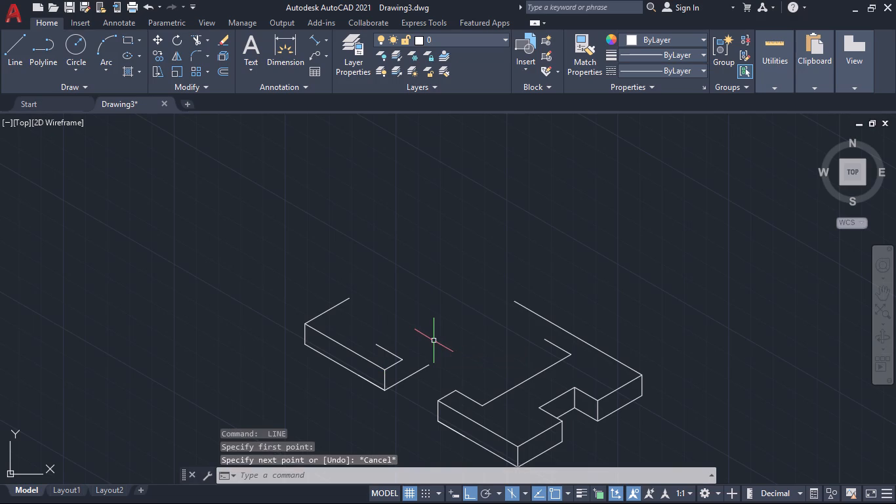
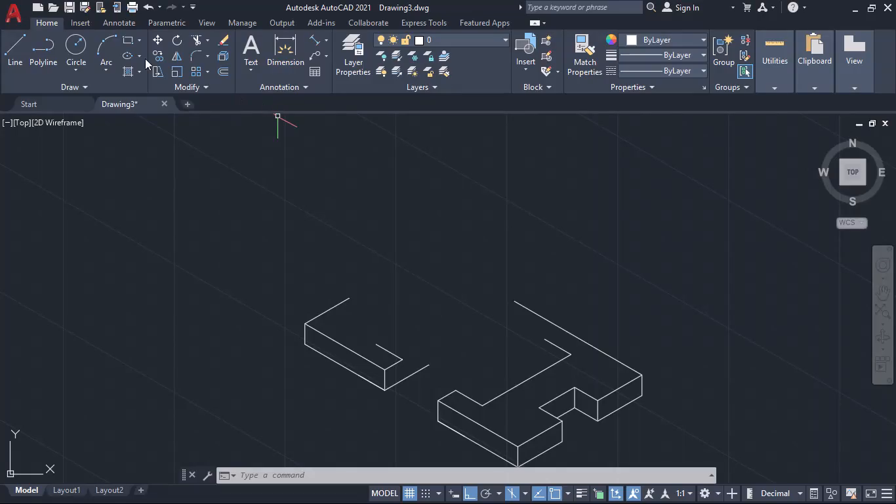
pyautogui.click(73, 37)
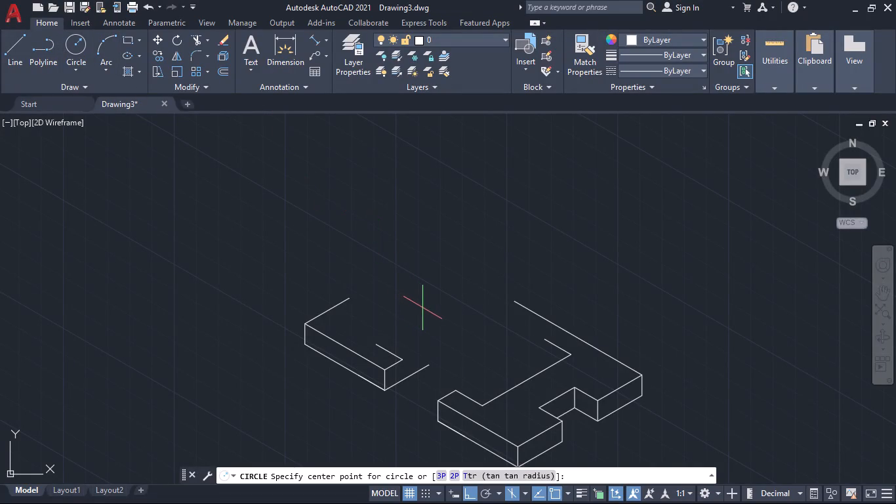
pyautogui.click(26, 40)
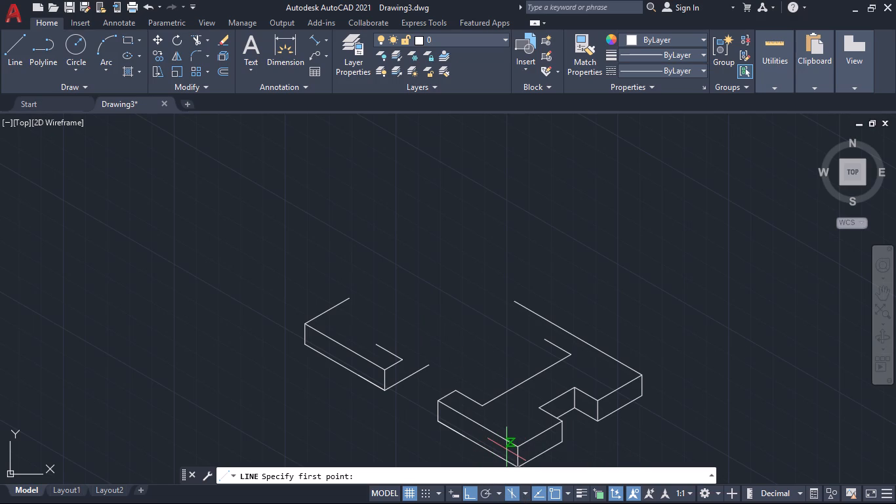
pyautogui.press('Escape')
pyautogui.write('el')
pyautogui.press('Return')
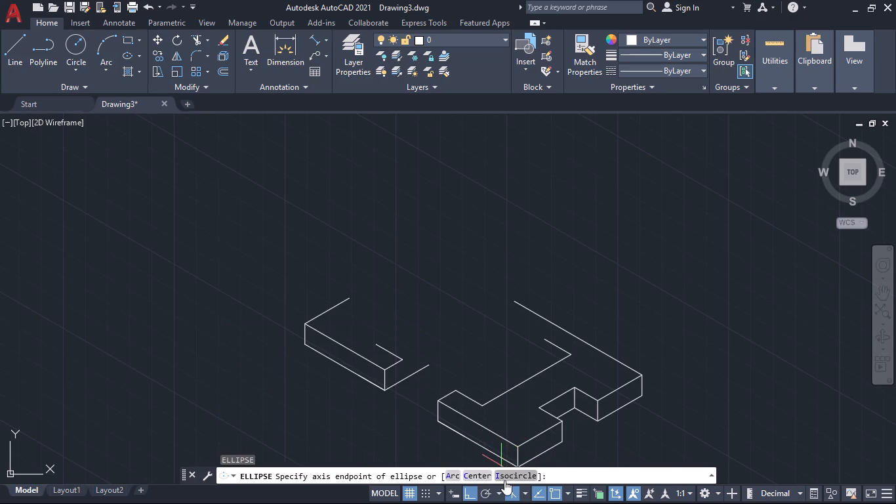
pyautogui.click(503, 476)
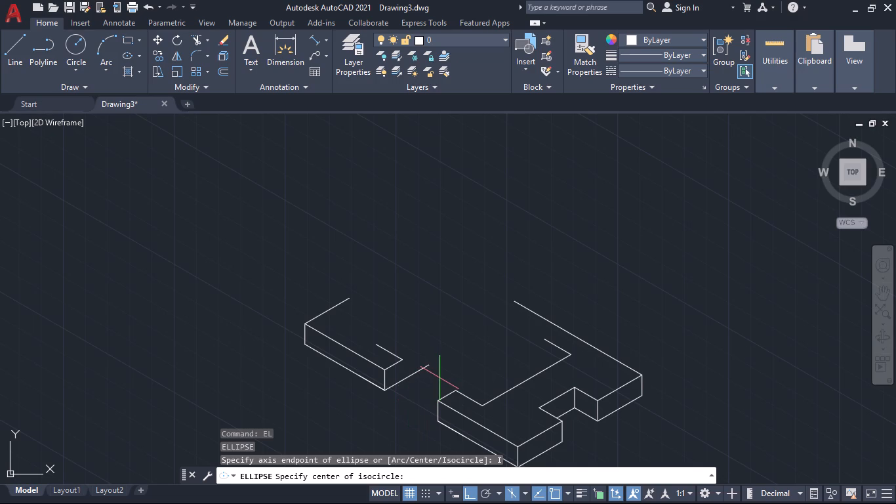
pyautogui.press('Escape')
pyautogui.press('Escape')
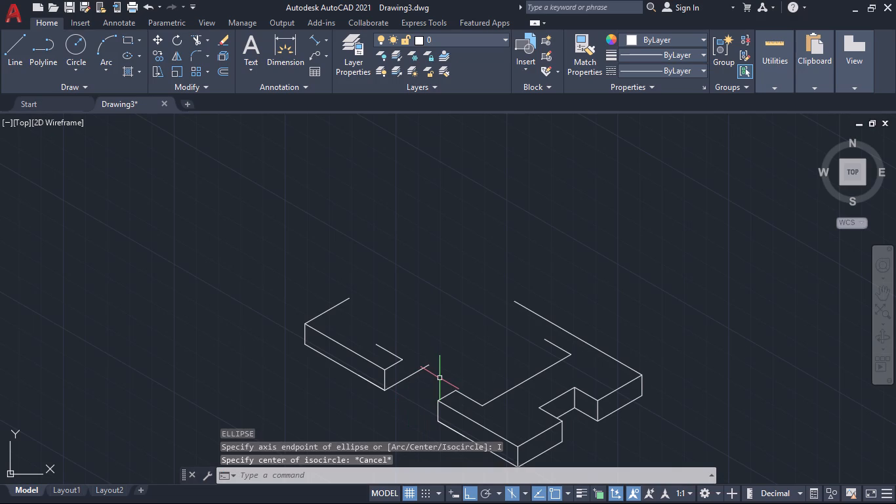
# Draw a line across the slot opening, joining the bottom ends of the two block pieces' facing vertical edges.
pyautogui.click(20, 39)
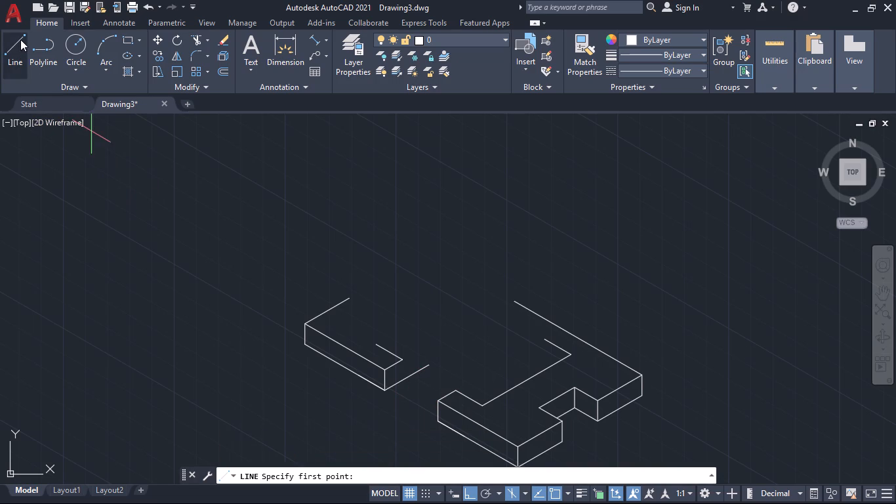
pyautogui.click(388, 394)
pyautogui.click(439, 420)
pyautogui.press('space')
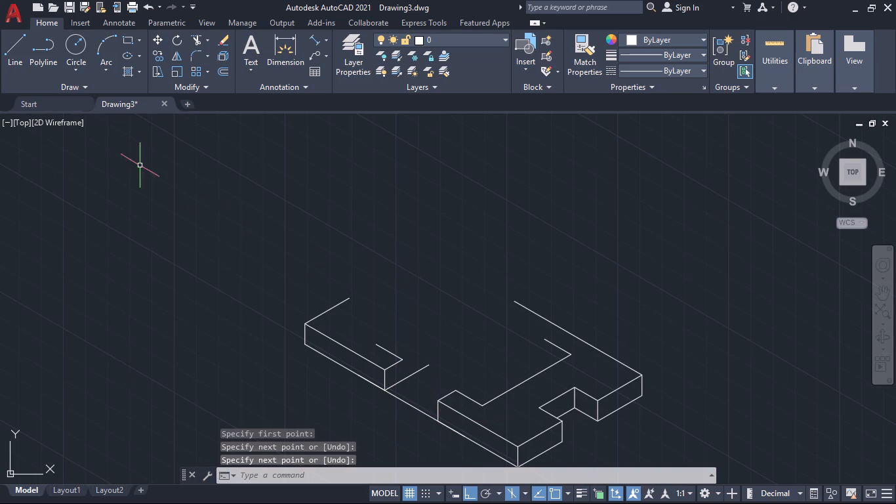
# Draw a 30° line in the right isoplane from the midpoint of the slot opening's bottom line, extending past the back top edge.
pyautogui.click(12, 42)
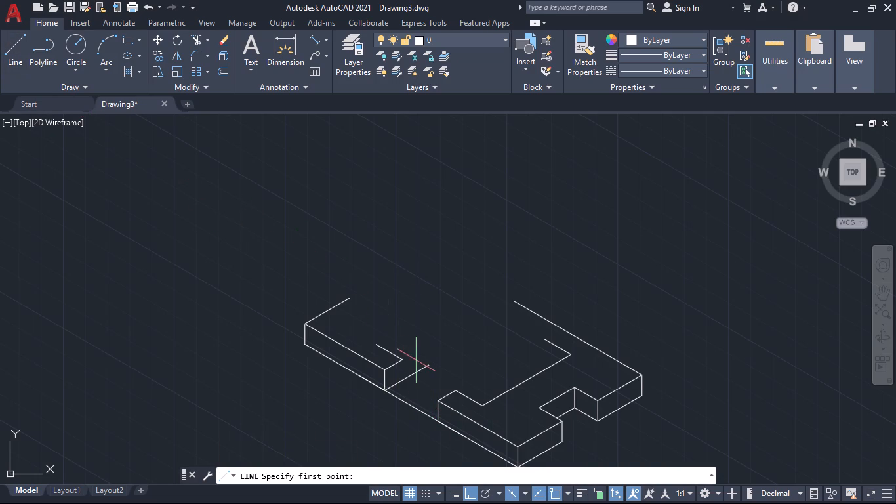
pyautogui.click(413, 404)
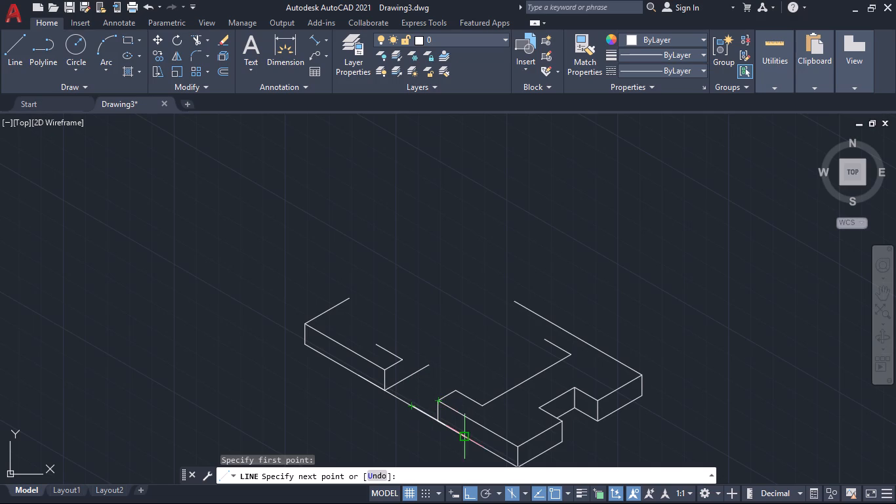
pyautogui.click(523, 492)
pyautogui.click(538, 471)
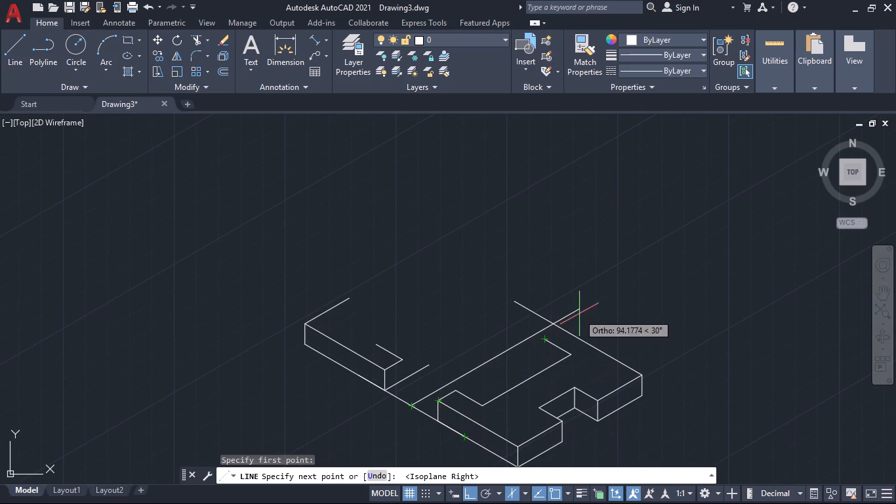
pyautogui.click(607, 293)
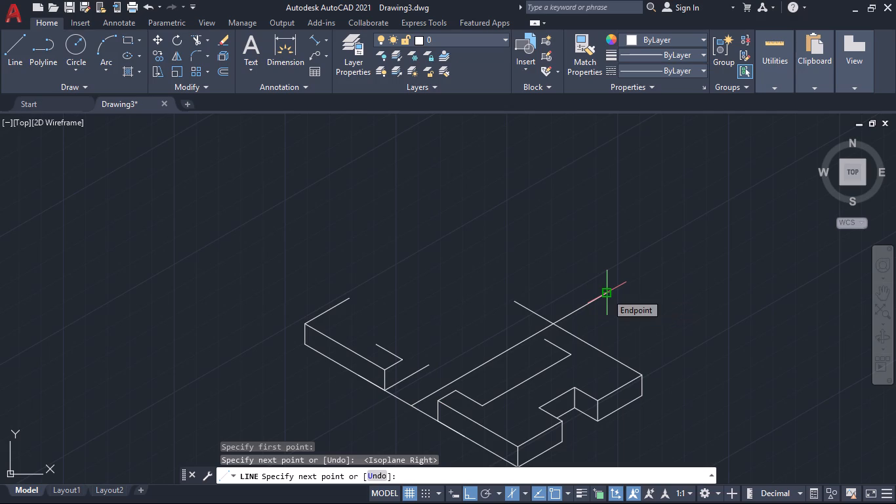
pyautogui.press('Escape')
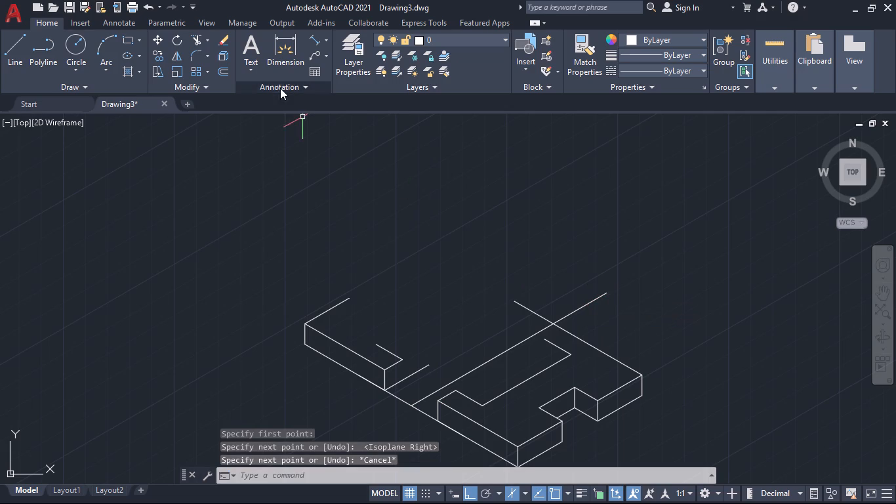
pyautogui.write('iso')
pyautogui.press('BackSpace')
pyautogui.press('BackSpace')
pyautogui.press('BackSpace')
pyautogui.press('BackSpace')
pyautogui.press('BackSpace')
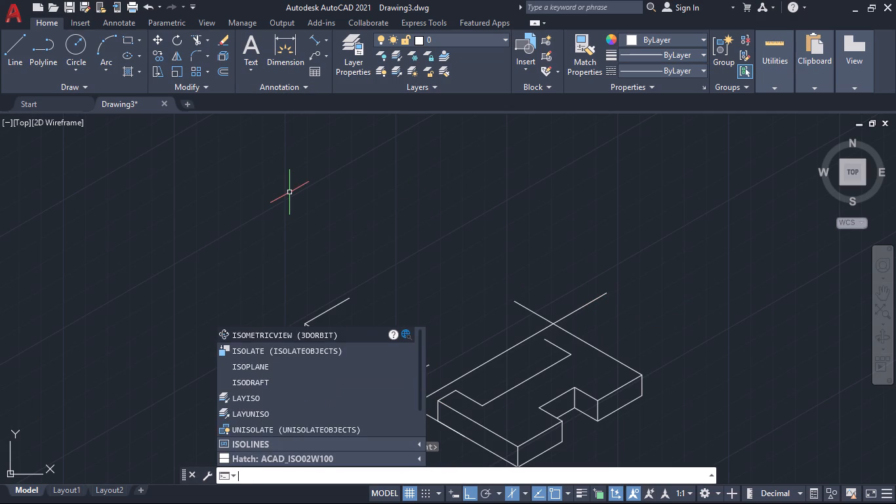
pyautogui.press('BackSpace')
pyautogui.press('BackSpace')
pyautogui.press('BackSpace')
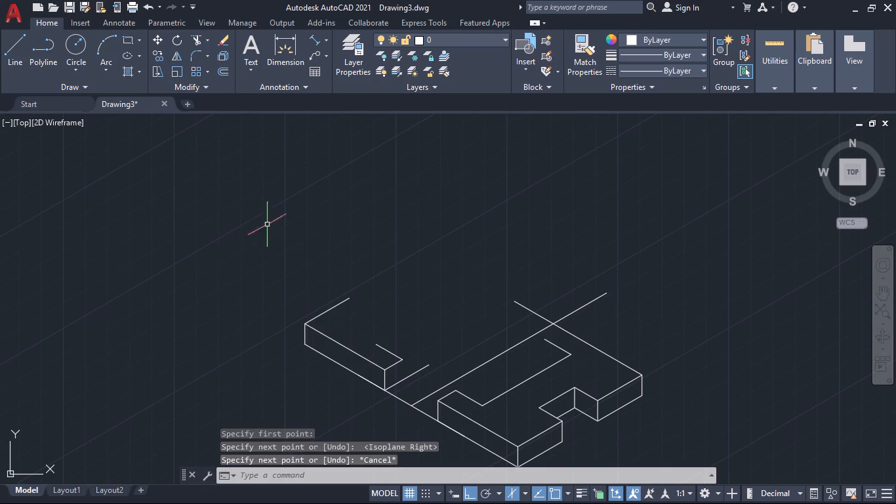
# Draw a left-isoplane isocircle of radius 15 centred on the midpoint of the slot opening's bottom line.
pyautogui.write('el')
pyautogui.press('Return')
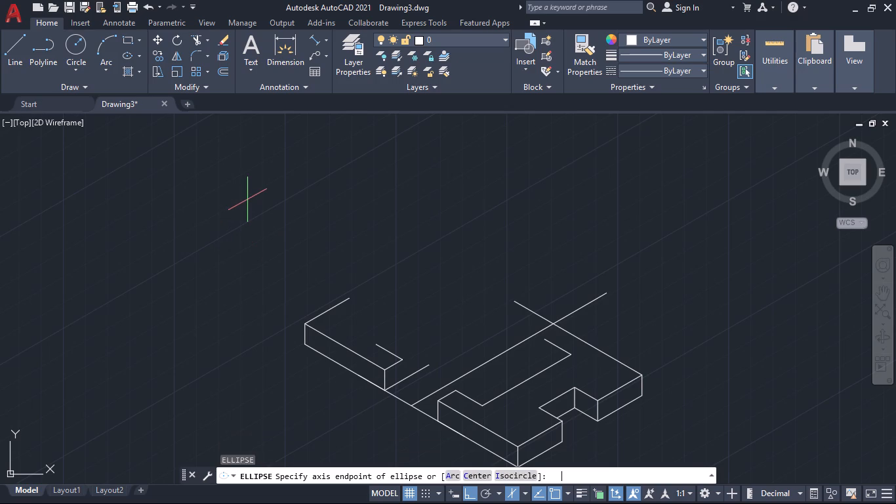
pyautogui.click(503, 475)
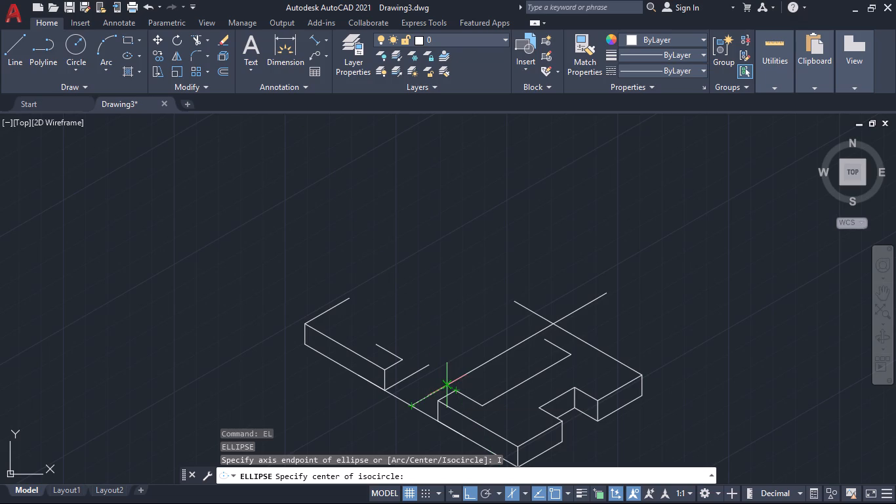
pyautogui.click(413, 406)
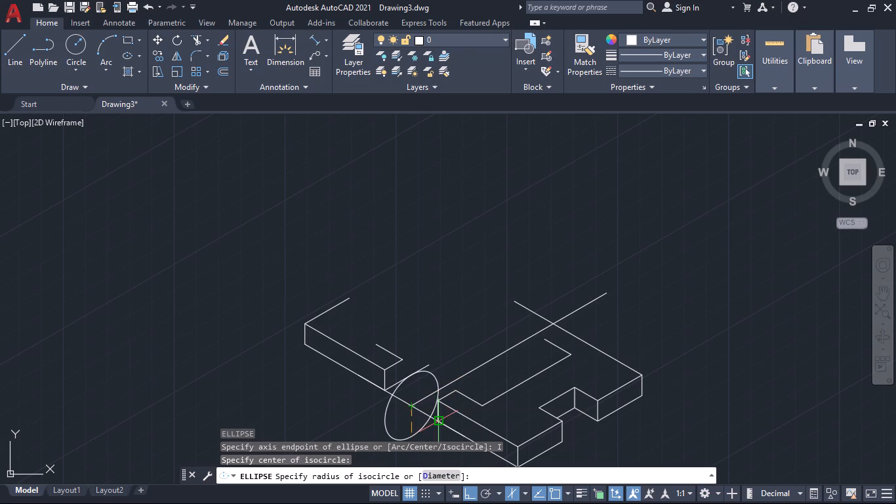
pyautogui.click(527, 492)
pyautogui.click(533, 437)
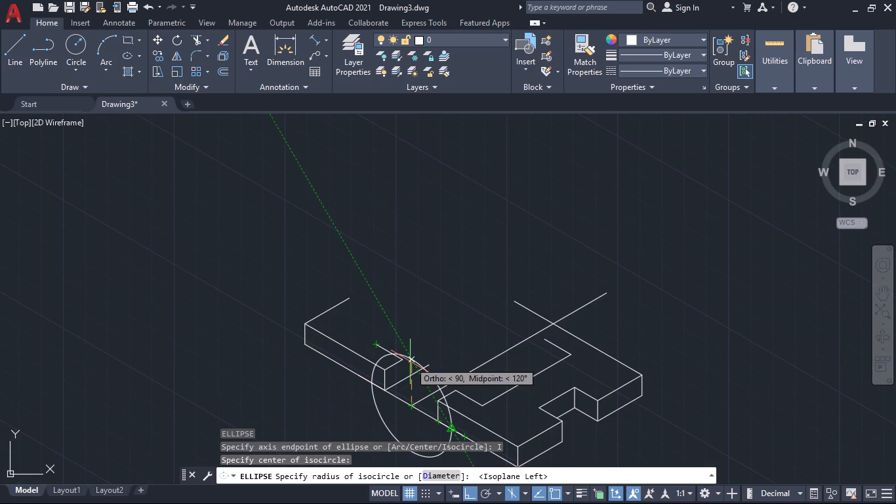
pyautogui.write('15')
pyautogui.press('Return')
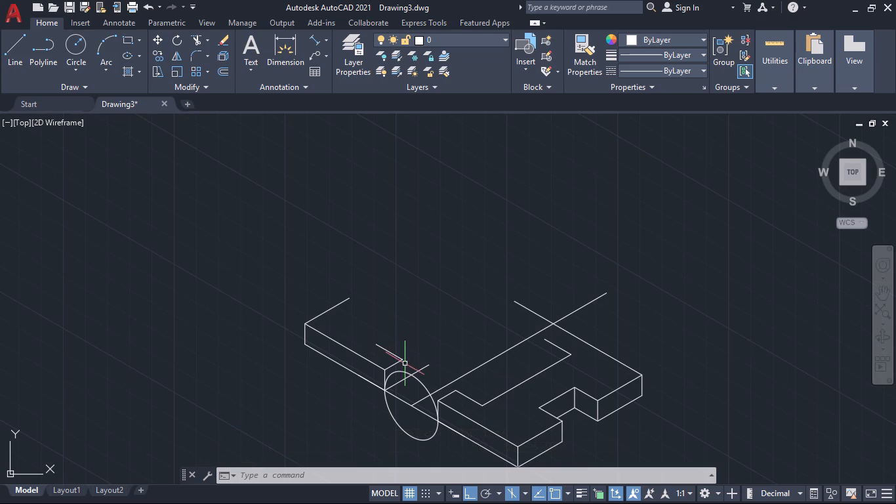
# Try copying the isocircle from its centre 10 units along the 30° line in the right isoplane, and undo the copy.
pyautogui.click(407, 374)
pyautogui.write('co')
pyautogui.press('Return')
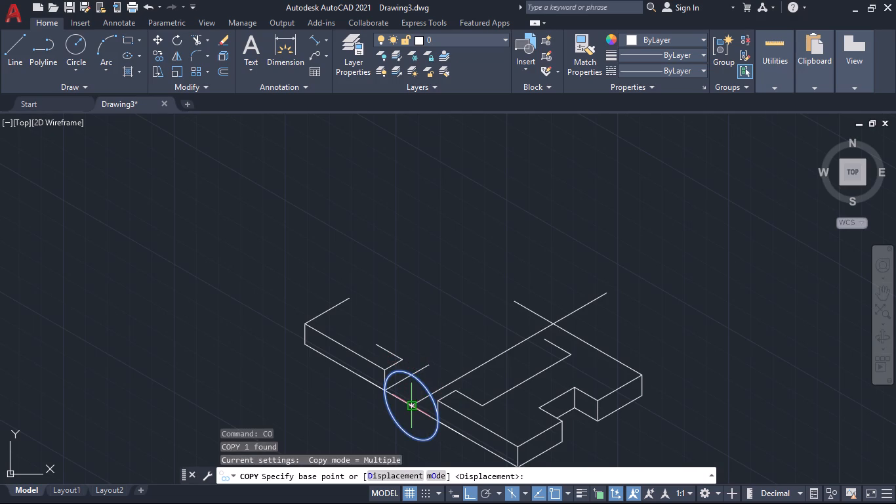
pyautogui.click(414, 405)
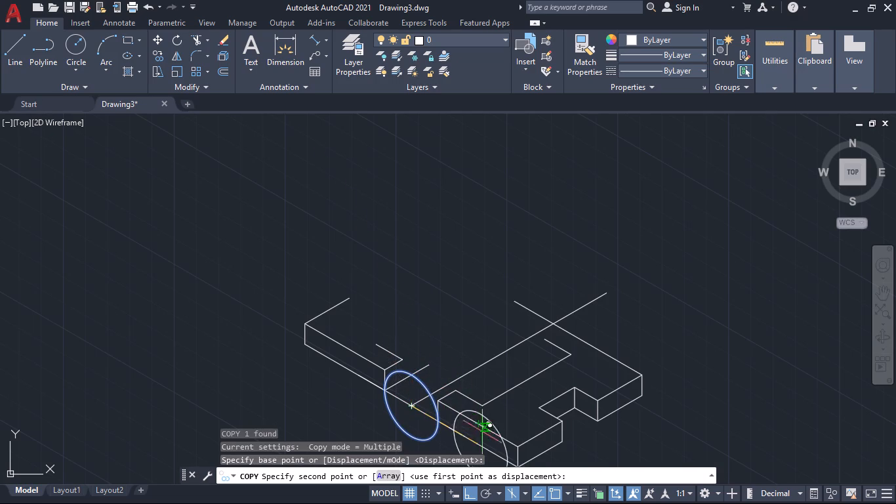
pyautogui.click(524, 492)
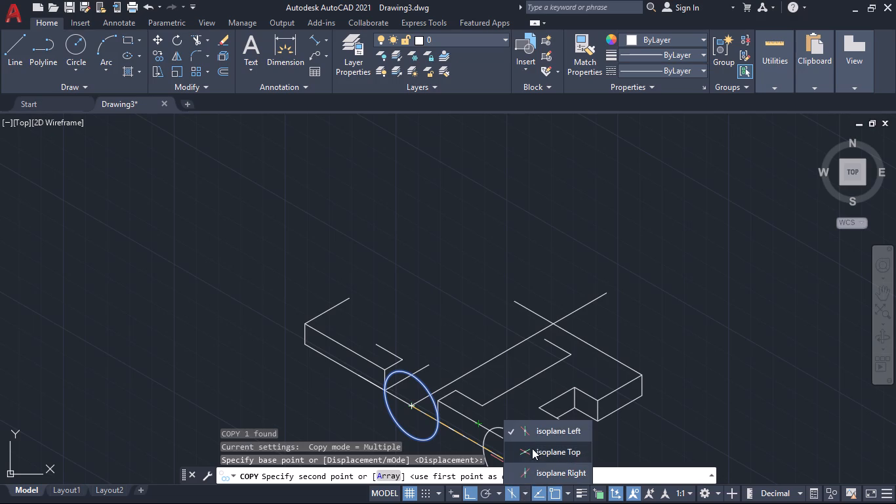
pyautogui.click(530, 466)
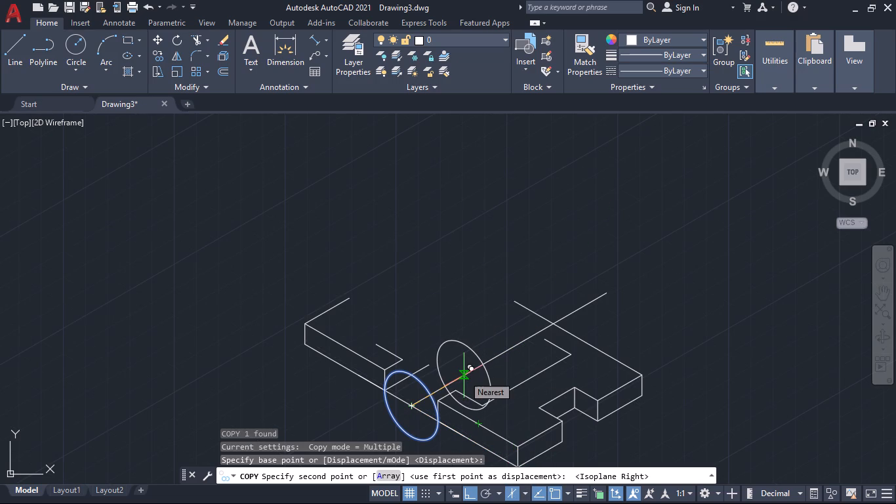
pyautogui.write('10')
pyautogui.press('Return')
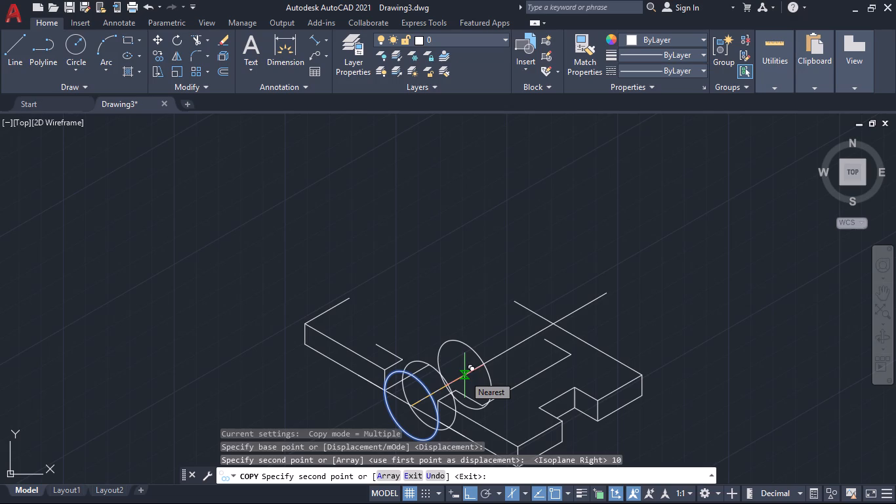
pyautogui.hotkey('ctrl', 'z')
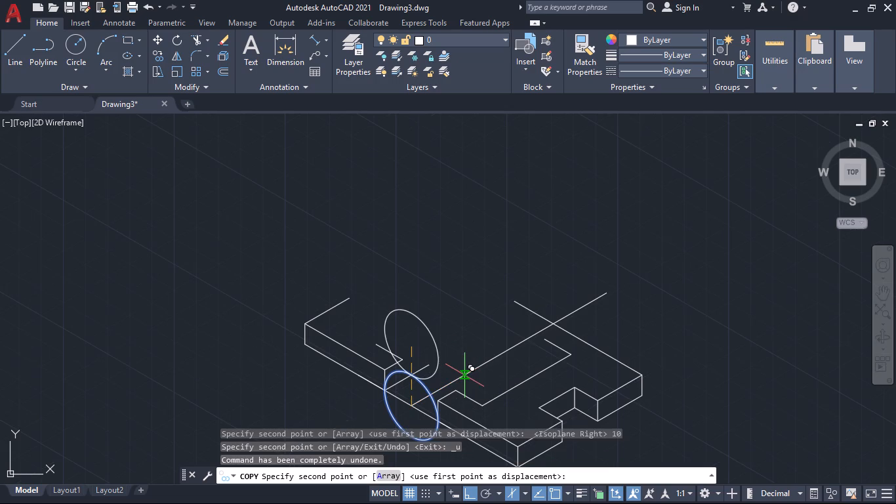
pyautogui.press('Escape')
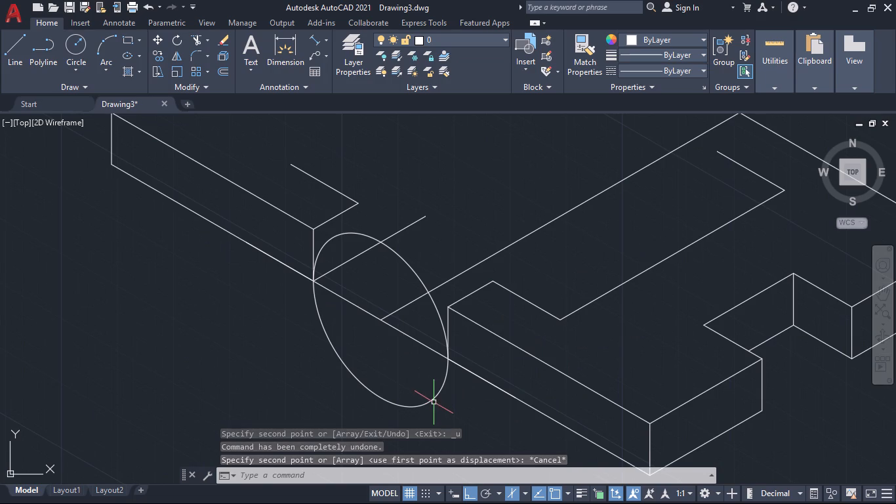
# Draw a line across the slot opening between the midpoints of the two facing vertical edges.
pyautogui.click(6, 48)
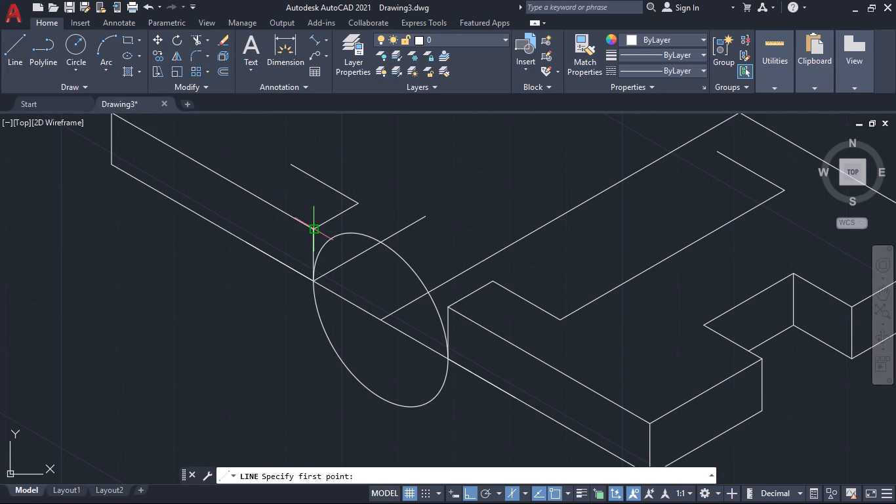
pyautogui.click(314, 251)
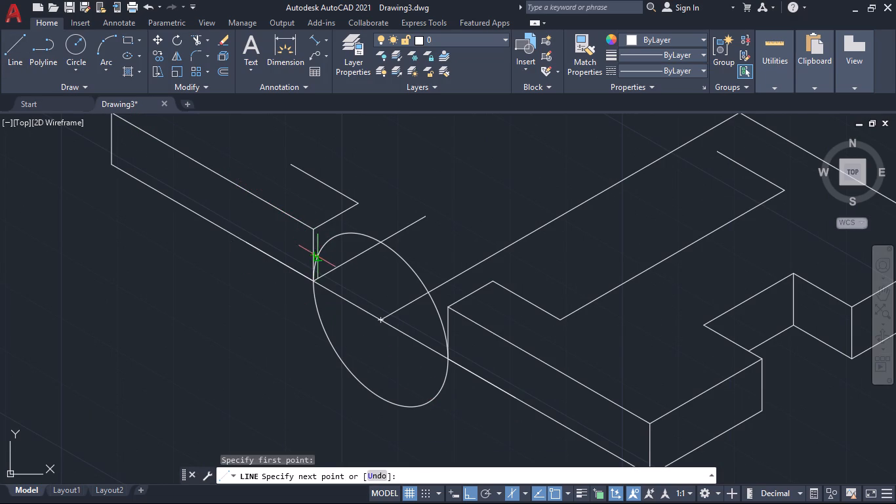
pyautogui.click(449, 332)
pyautogui.press('space')
pyautogui.press('space')
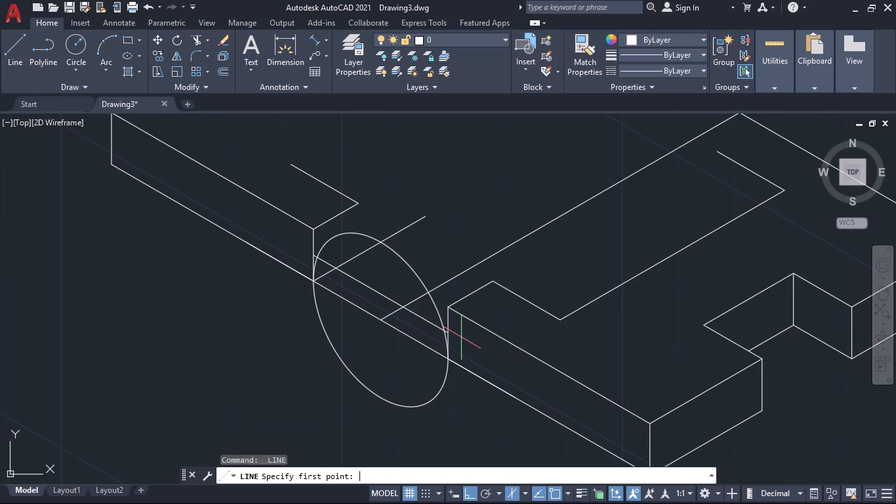
pyautogui.press('Escape')
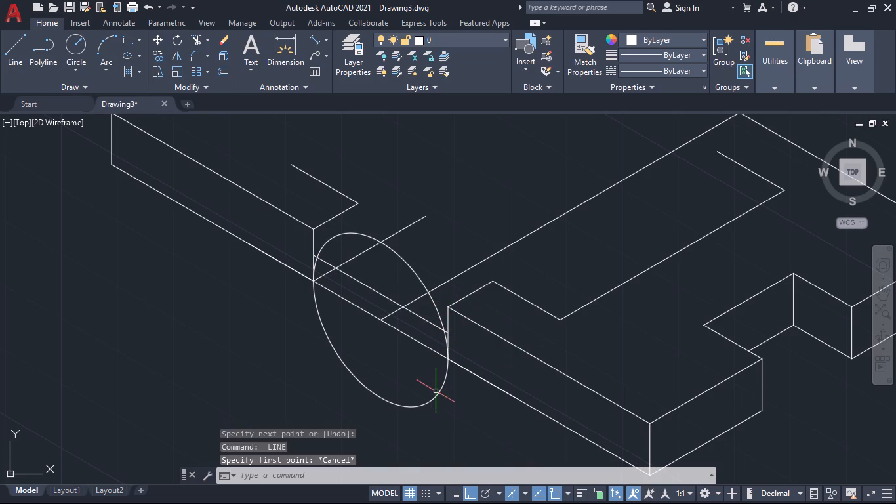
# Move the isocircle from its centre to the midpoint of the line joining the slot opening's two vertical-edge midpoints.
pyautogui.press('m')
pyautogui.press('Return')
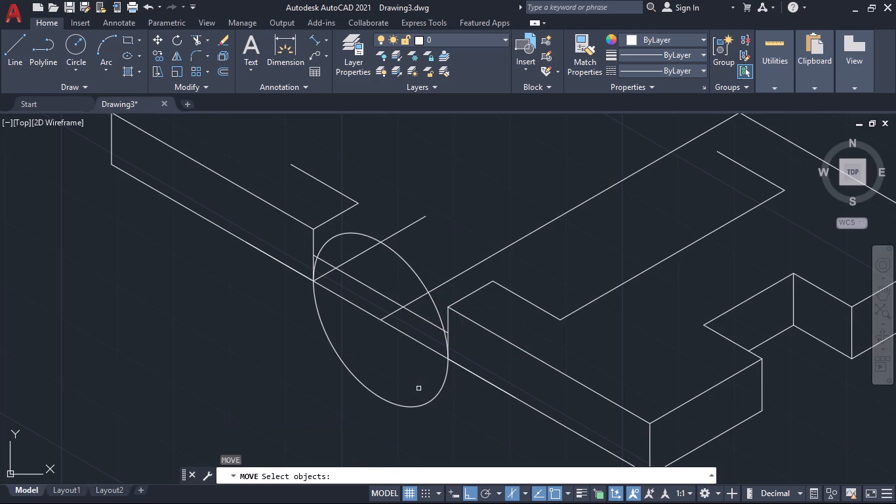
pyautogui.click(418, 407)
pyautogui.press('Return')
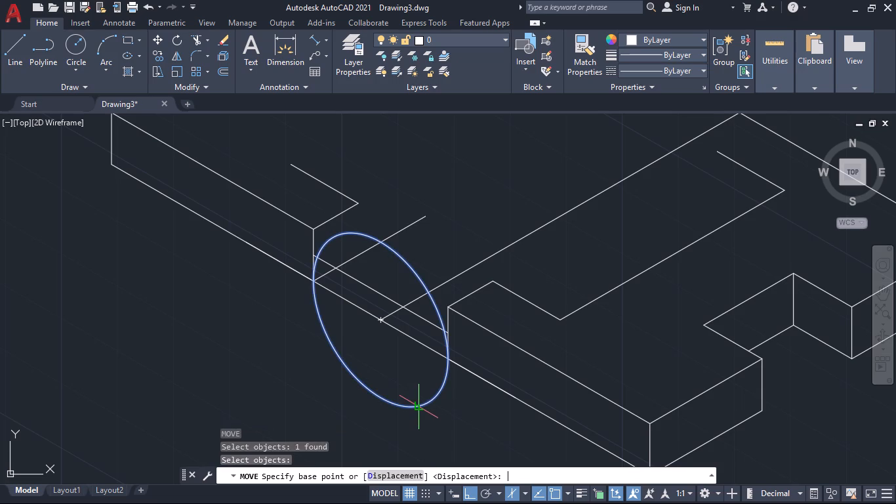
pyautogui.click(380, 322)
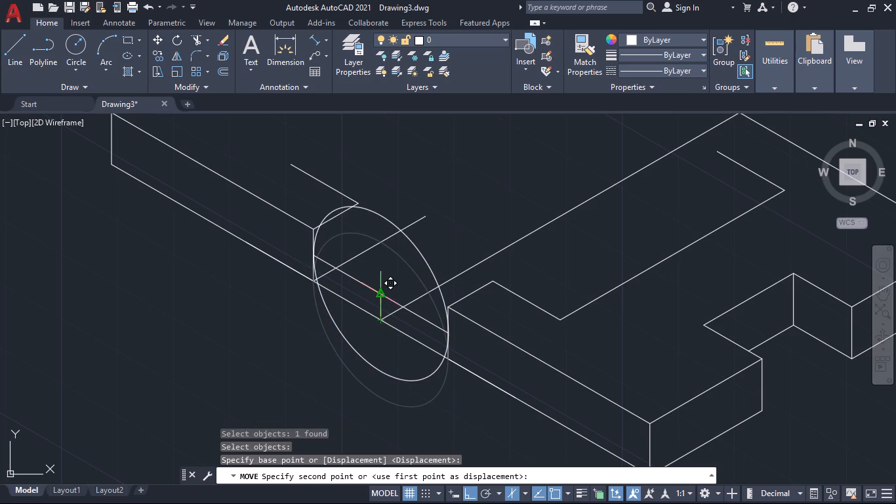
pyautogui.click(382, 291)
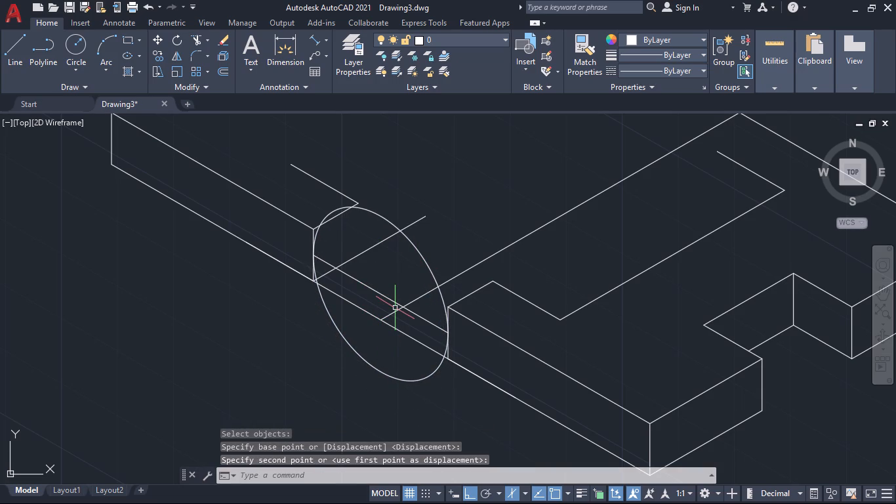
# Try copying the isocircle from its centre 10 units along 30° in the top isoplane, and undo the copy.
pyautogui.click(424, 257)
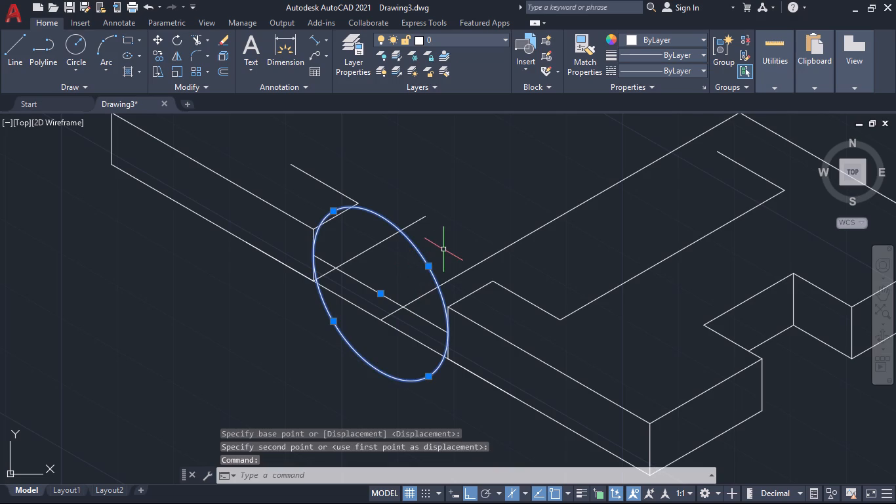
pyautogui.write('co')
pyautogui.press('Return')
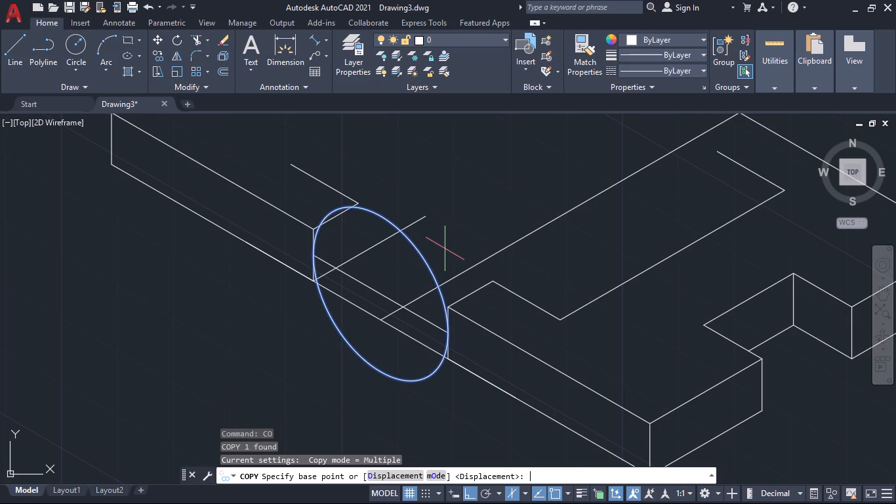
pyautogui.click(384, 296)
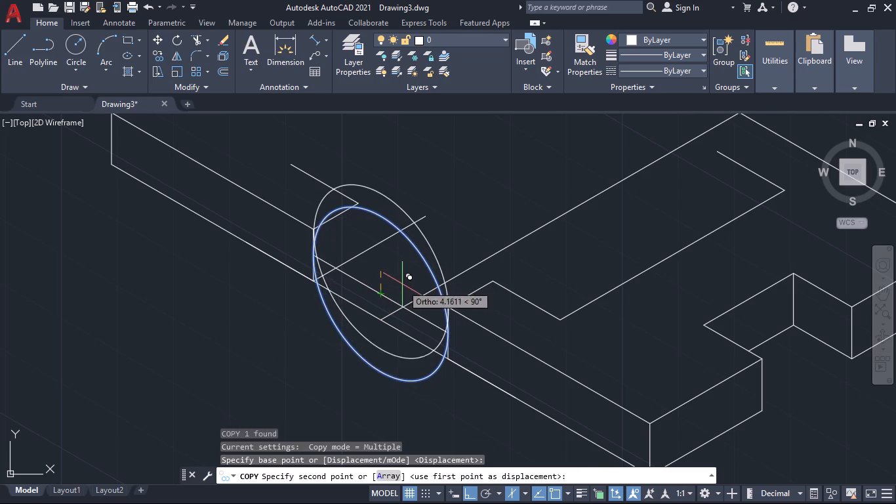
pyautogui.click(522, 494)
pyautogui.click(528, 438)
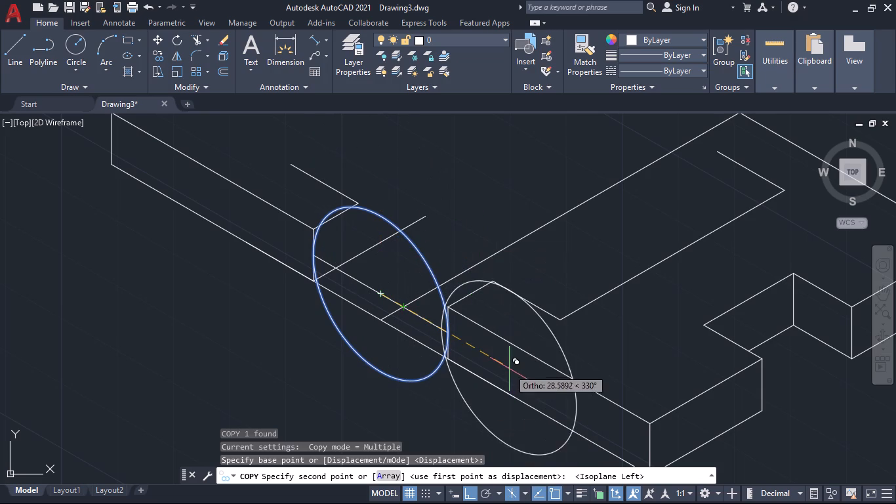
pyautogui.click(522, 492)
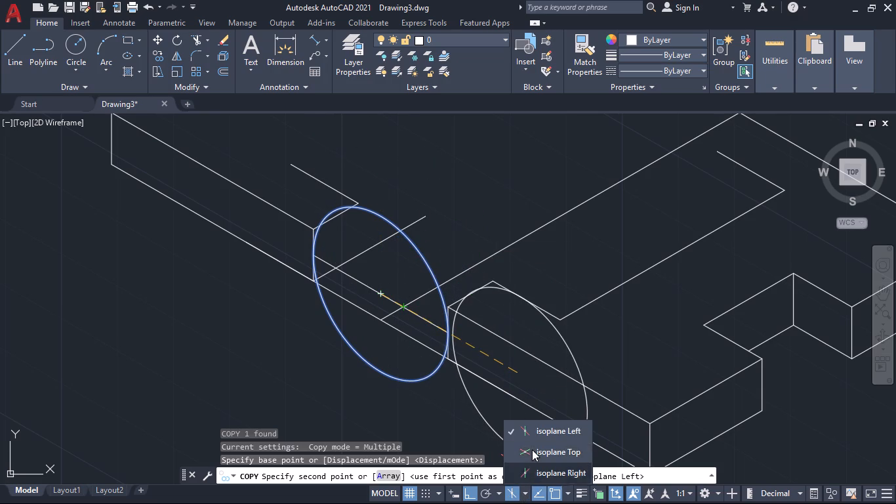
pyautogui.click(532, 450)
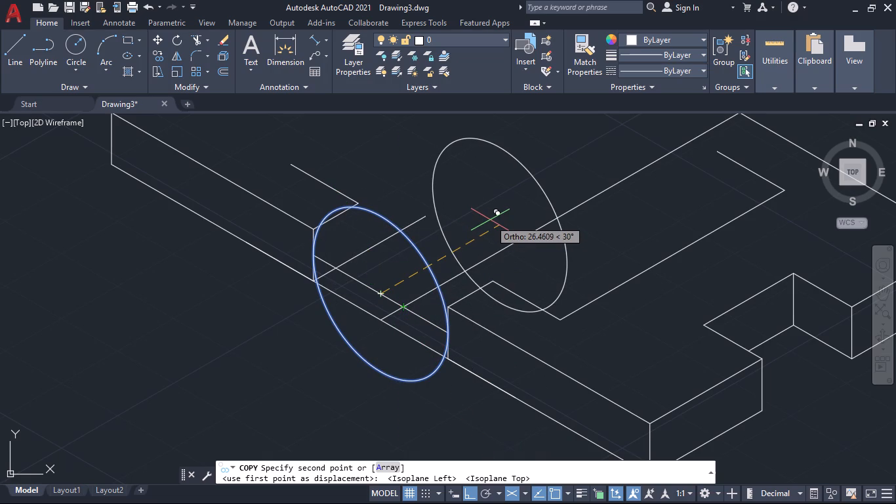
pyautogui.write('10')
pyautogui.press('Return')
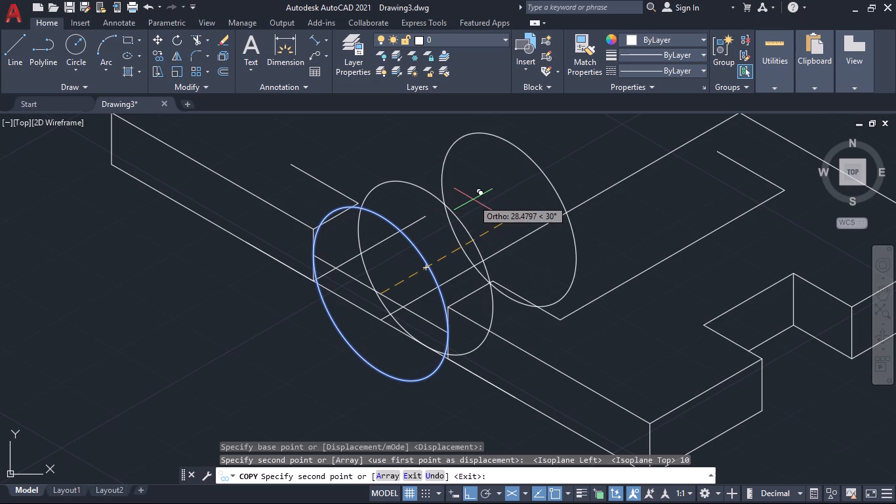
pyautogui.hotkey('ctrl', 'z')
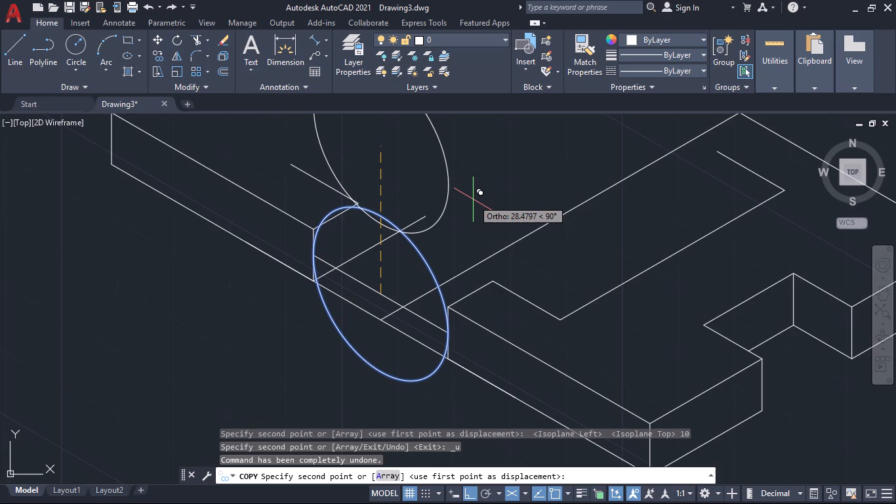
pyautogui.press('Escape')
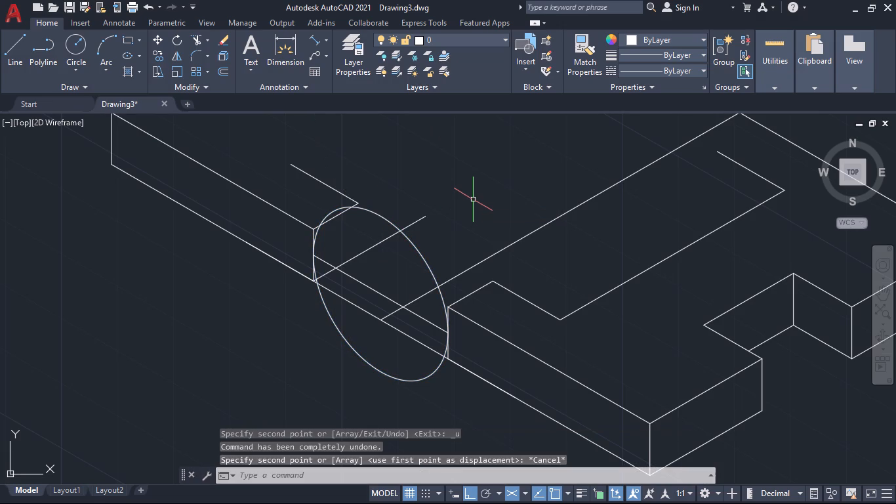
# Draw a line across the slot opening between the top endpoints of the two facing vertical edges.
pyautogui.click(10, 34)
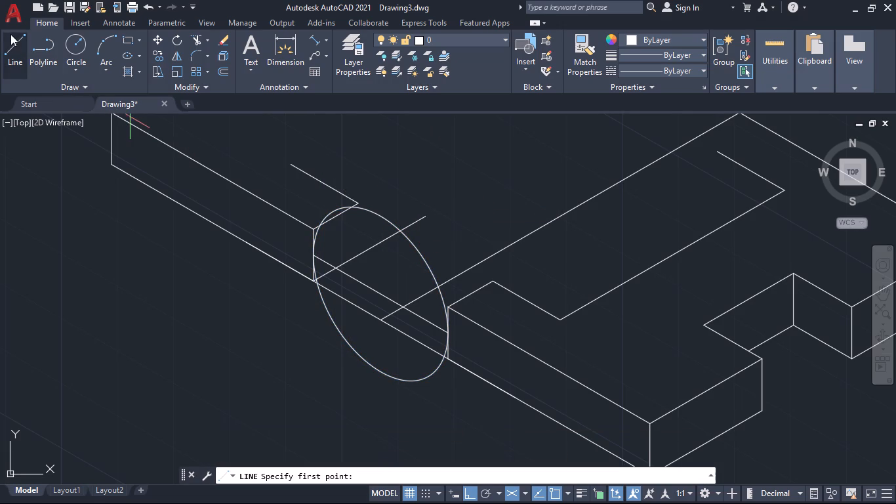
pyautogui.click(310, 226)
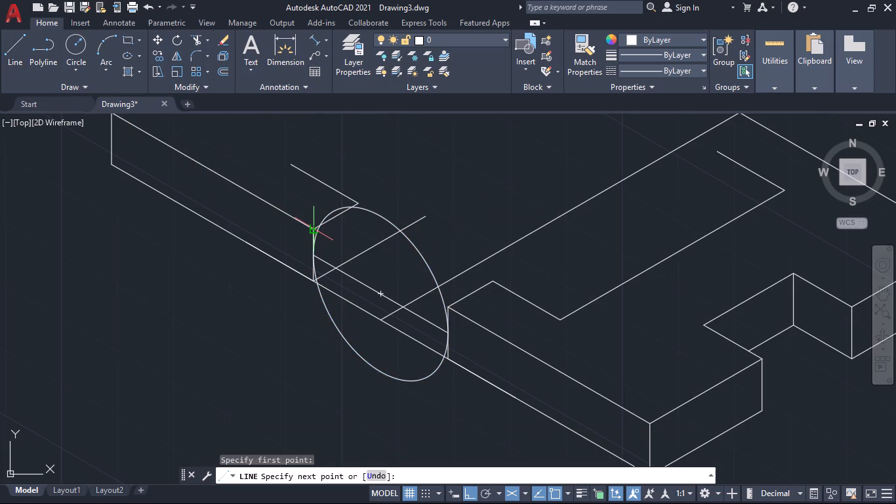
pyautogui.click(451, 306)
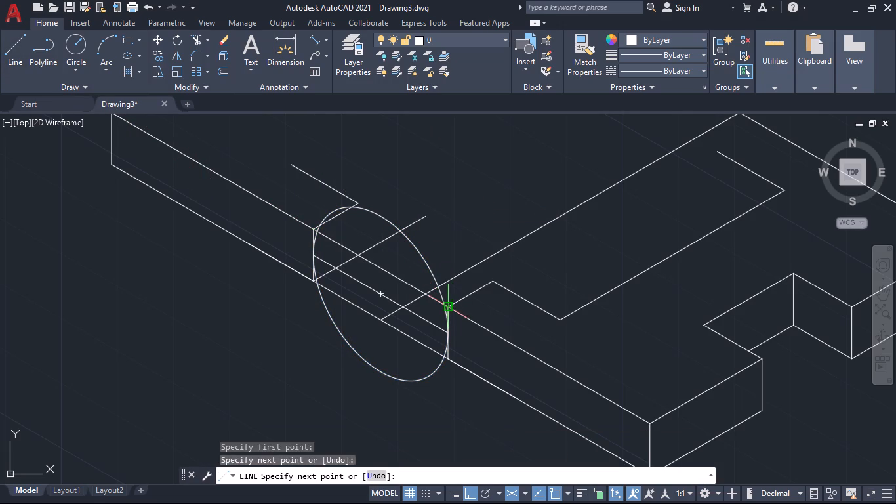
pyautogui.press('space')
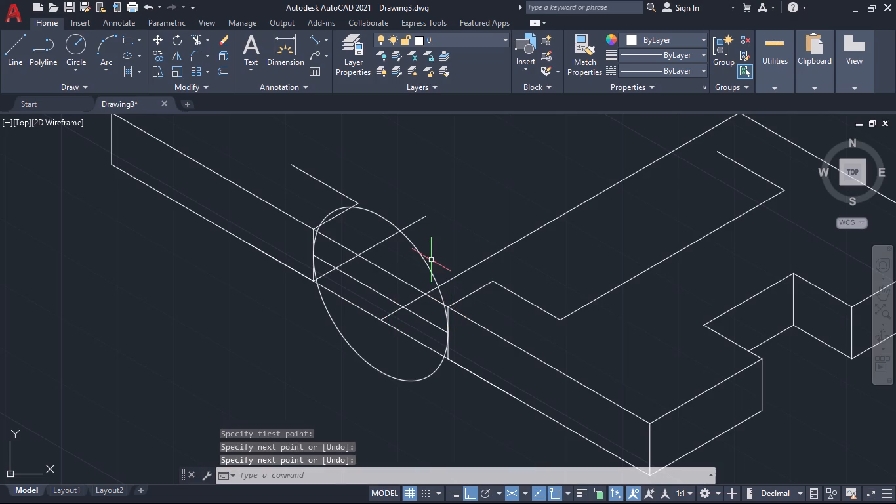
# Move the isocircle from its centre to the midpoint of the line across the top of the slot opening.
pyautogui.click(427, 260)
pyautogui.press('m')
pyautogui.press('Return')
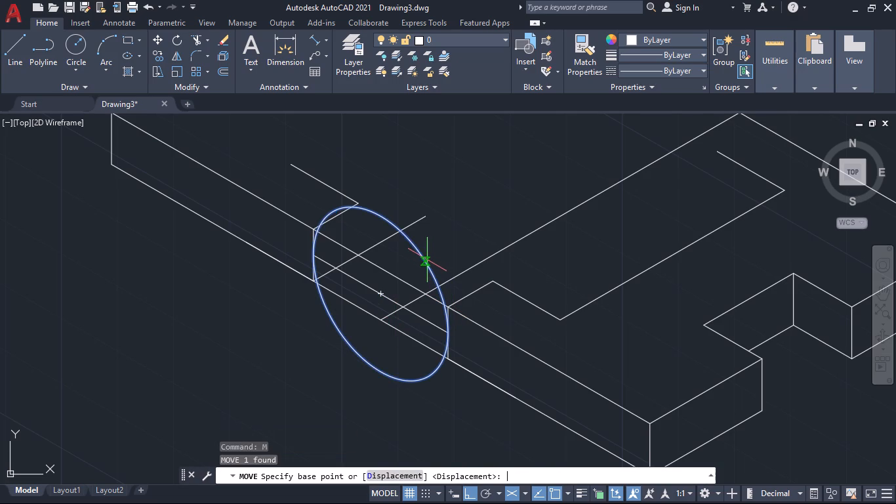
pyautogui.click(382, 294)
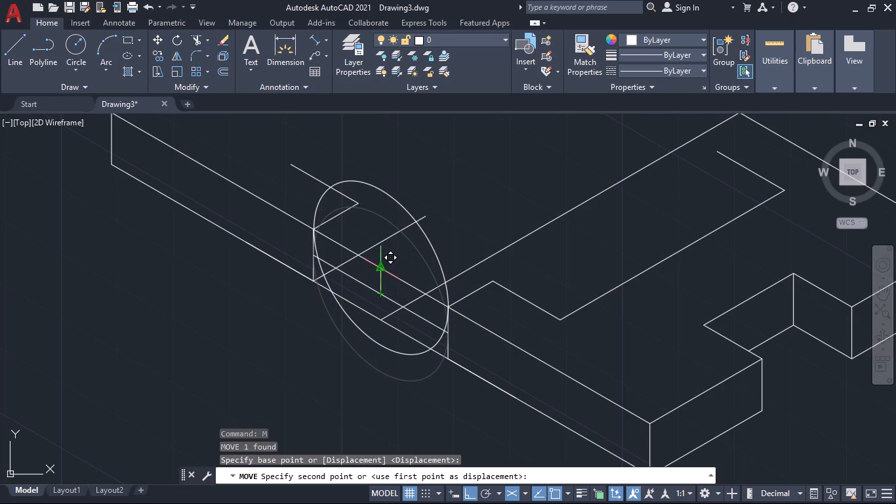
pyautogui.click(384, 270)
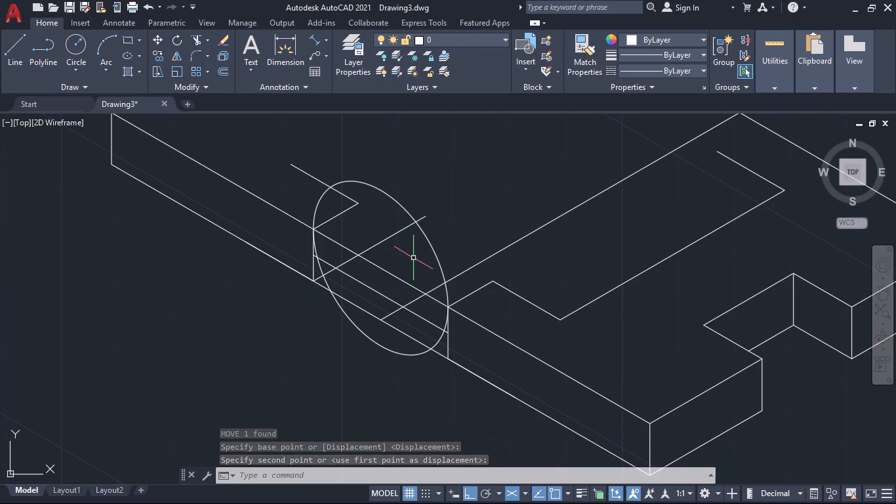
# Copy the isocircle from its centre 10 units back along 30° in the right isoplane.
pyautogui.write('co')
pyautogui.press('Return')
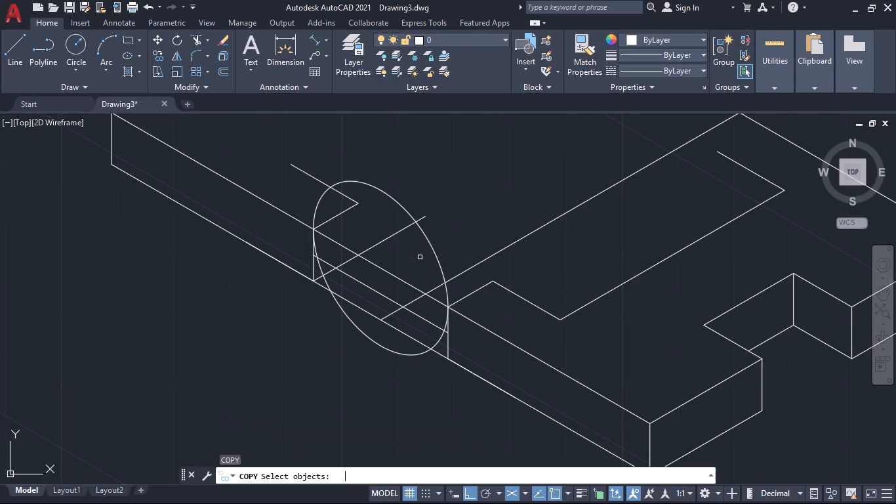
pyautogui.click(435, 249)
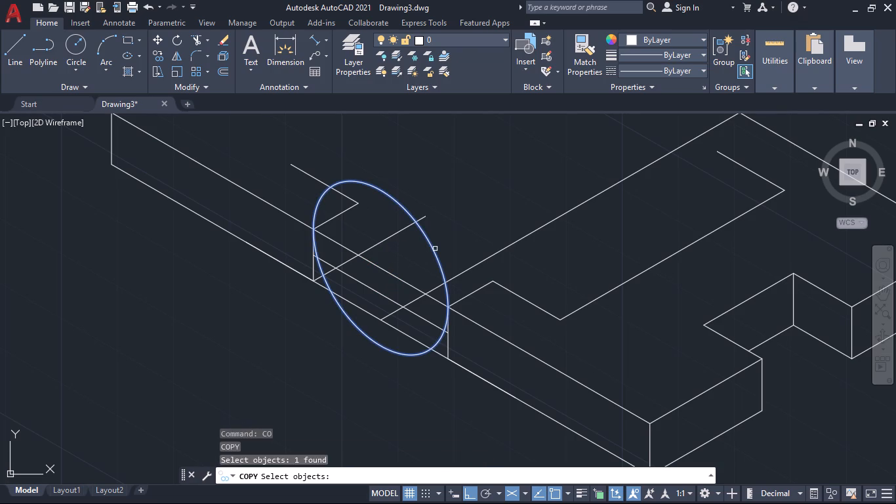
pyautogui.press('Return')
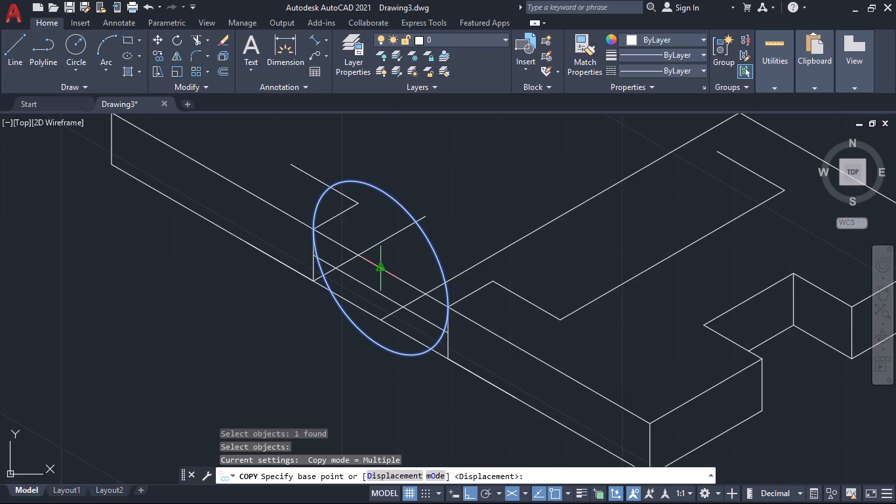
pyautogui.click(382, 266)
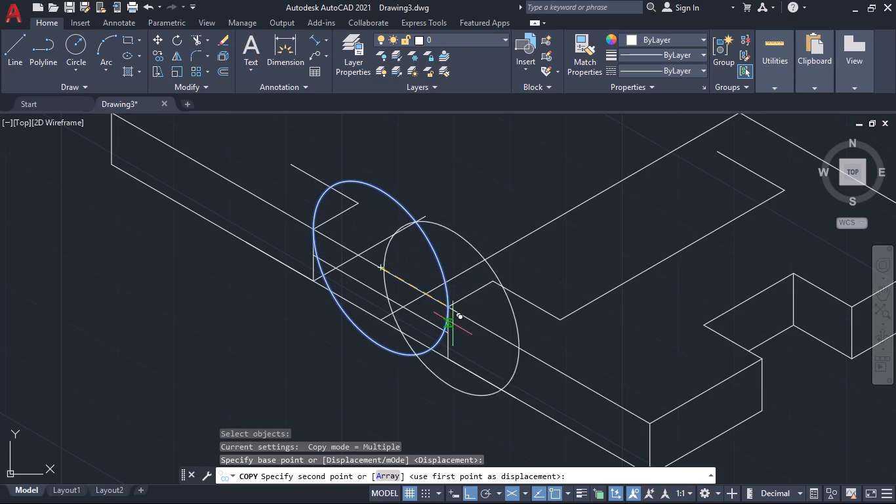
pyautogui.click(526, 494)
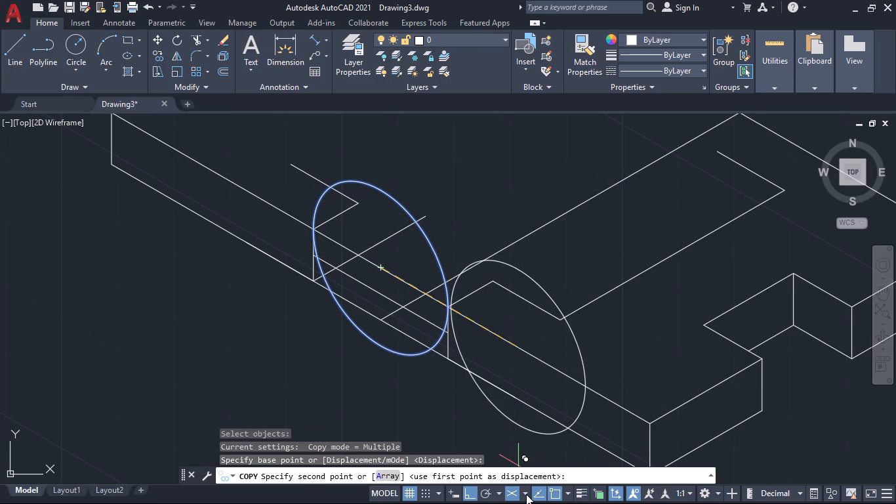
pyautogui.click(542, 443)
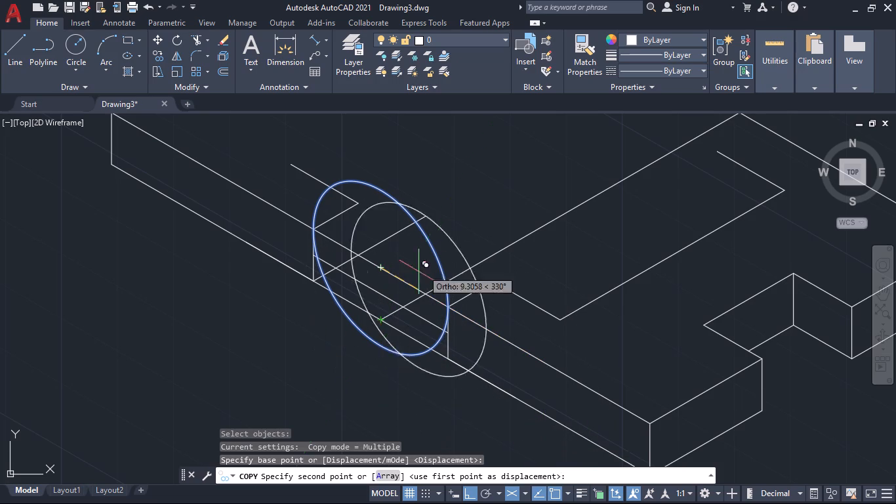
pyautogui.click(527, 495)
pyautogui.click(542, 436)
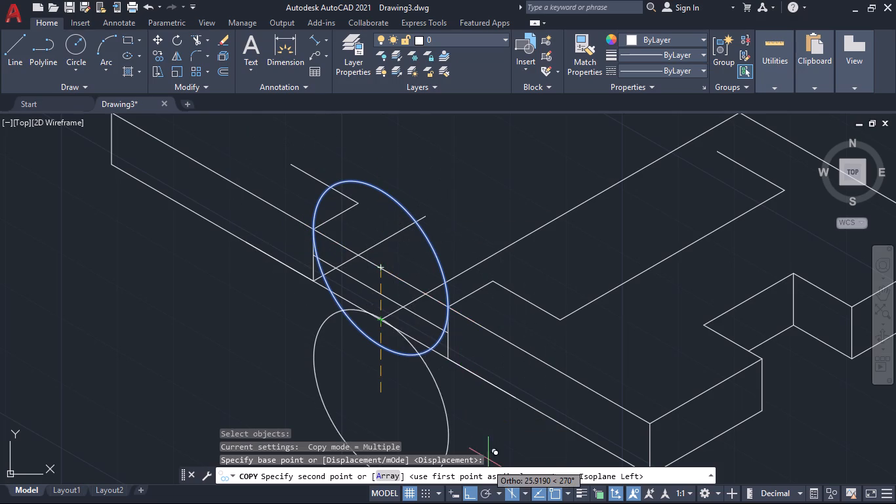
pyautogui.click(523, 494)
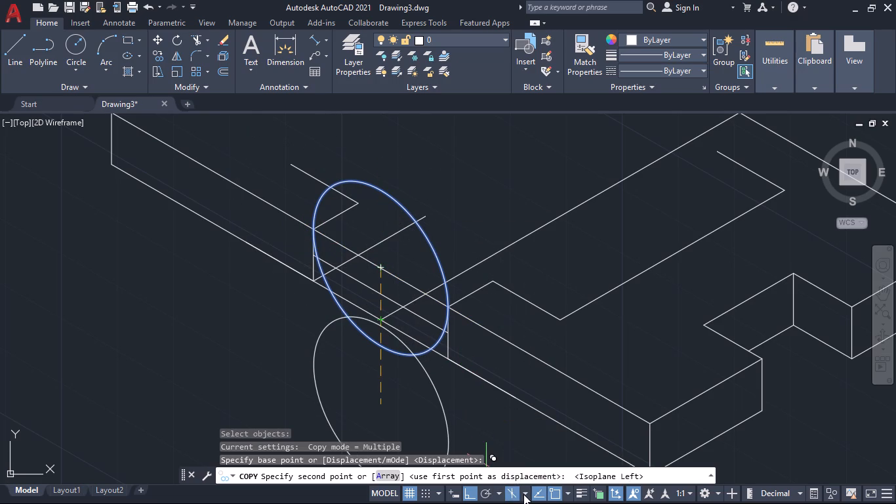
pyautogui.click(528, 472)
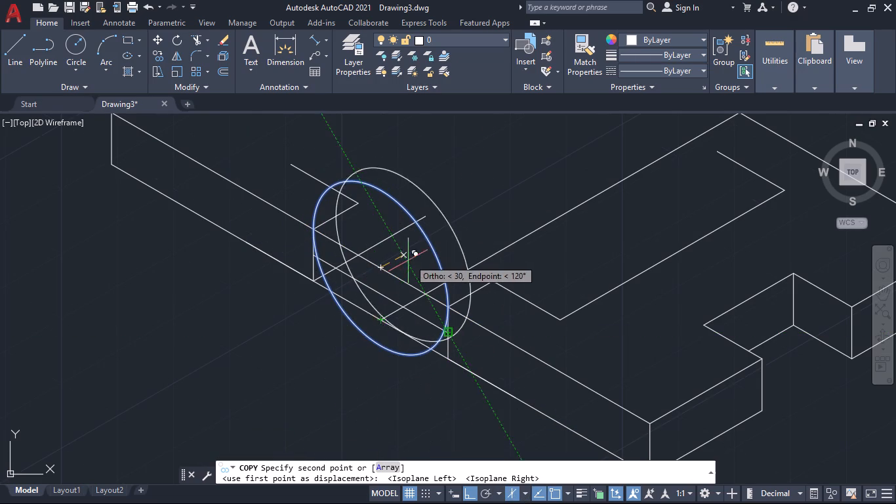
pyautogui.write('10')
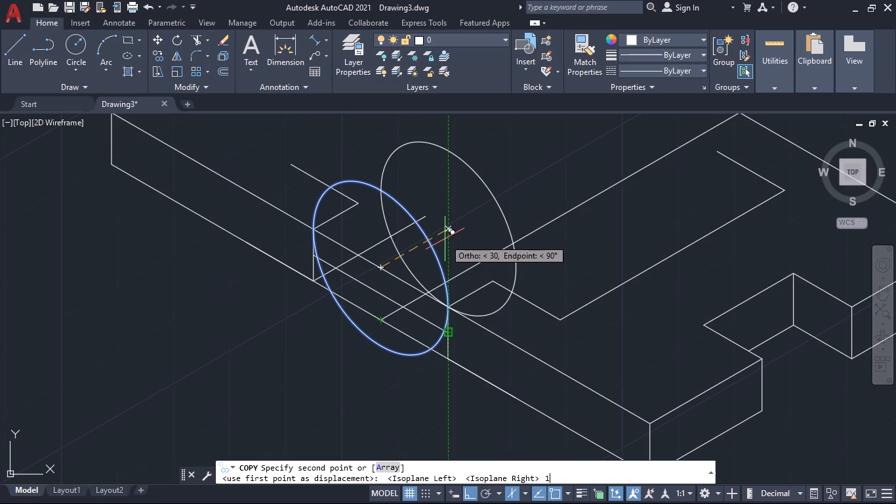
pyautogui.press('Return')
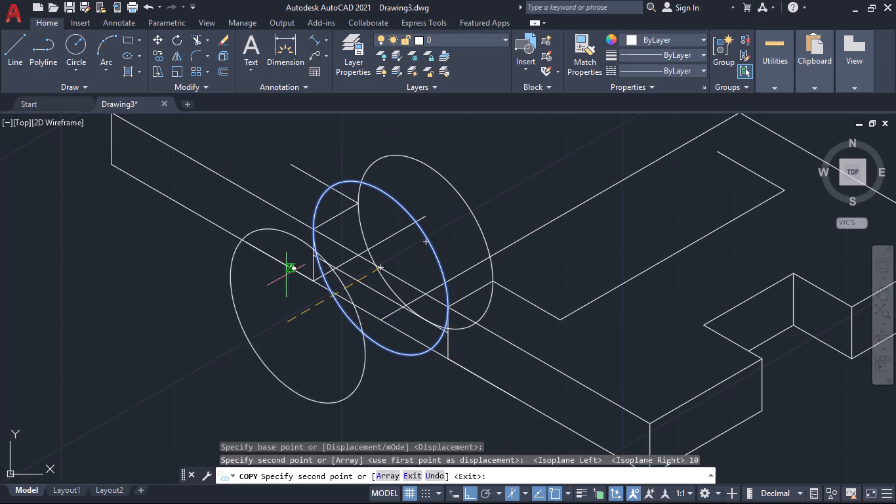
pyautogui.press('Escape')
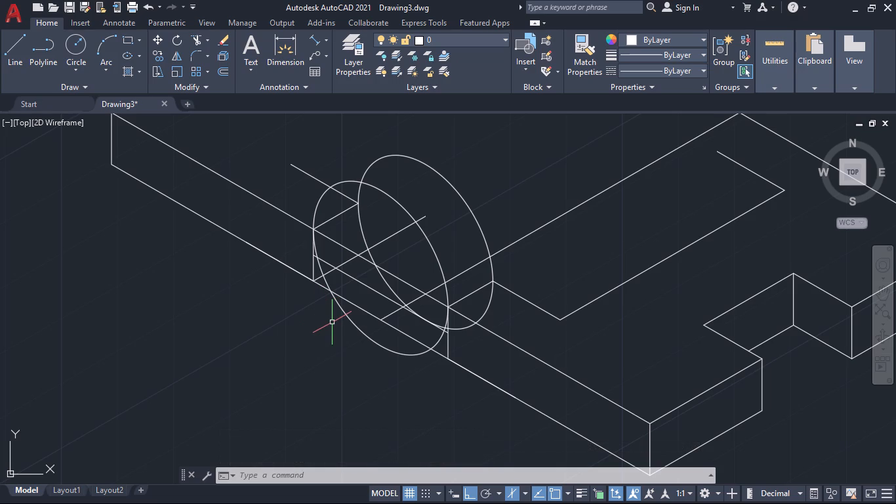
# Trim away the lower part of the front isocircle and the bottom edge lines spanning the slot opening.
pyautogui.write('tr')
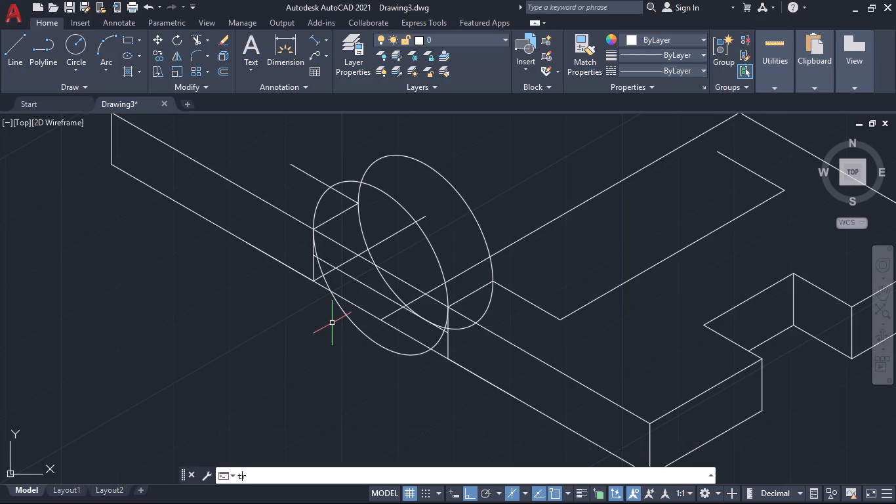
pyautogui.press('Return')
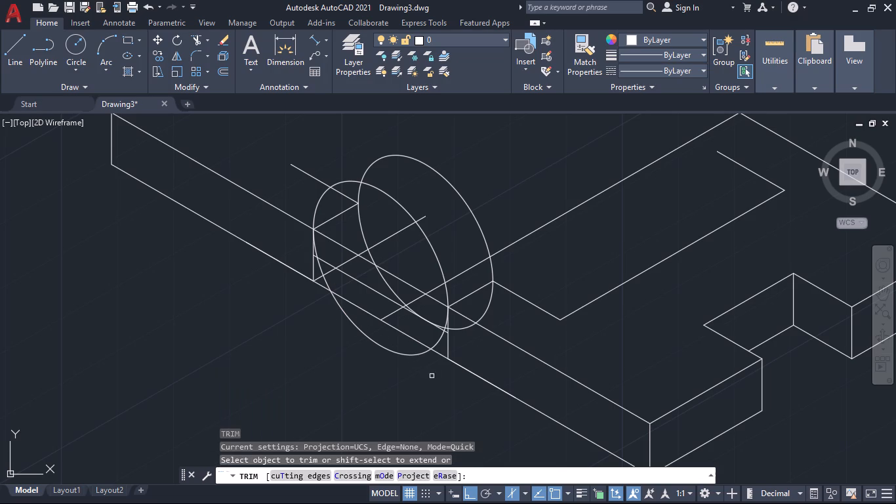
pyautogui.moveTo(432, 376); pyautogui.dragTo(346, 318)
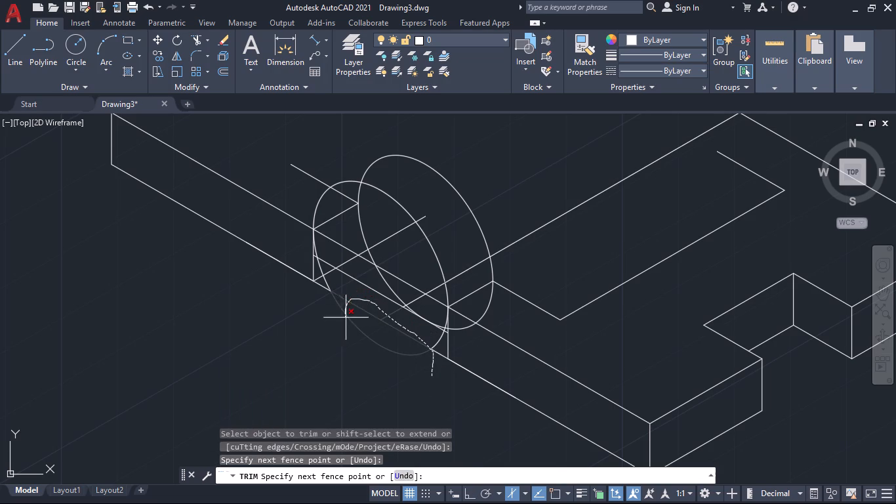
pyautogui.moveTo(346, 318); pyautogui.dragTo(385, 290)
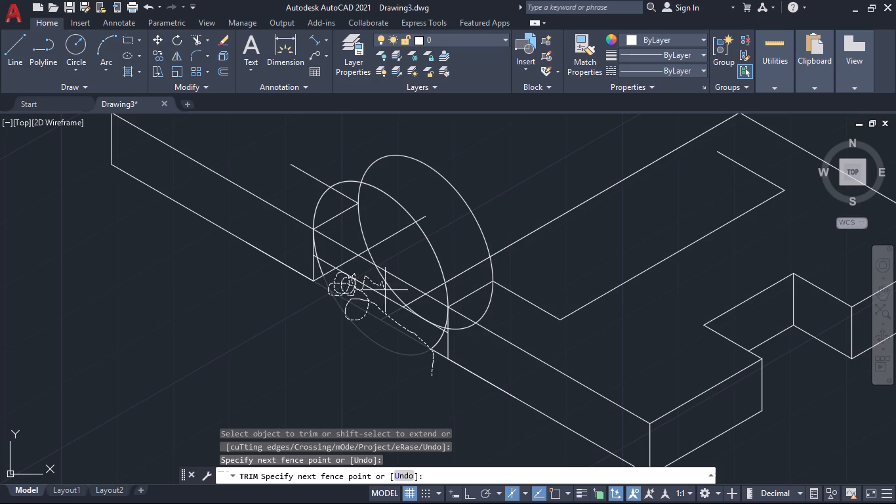
pyautogui.moveTo(385, 290); pyautogui.dragTo(402, 310)
pyautogui.moveTo(402, 310); pyautogui.dragTo(418, 327)
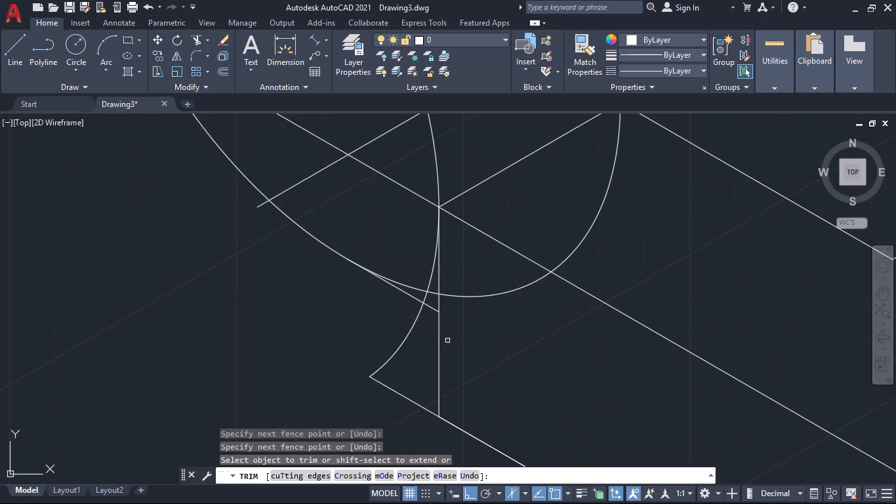
pyautogui.click(428, 309)
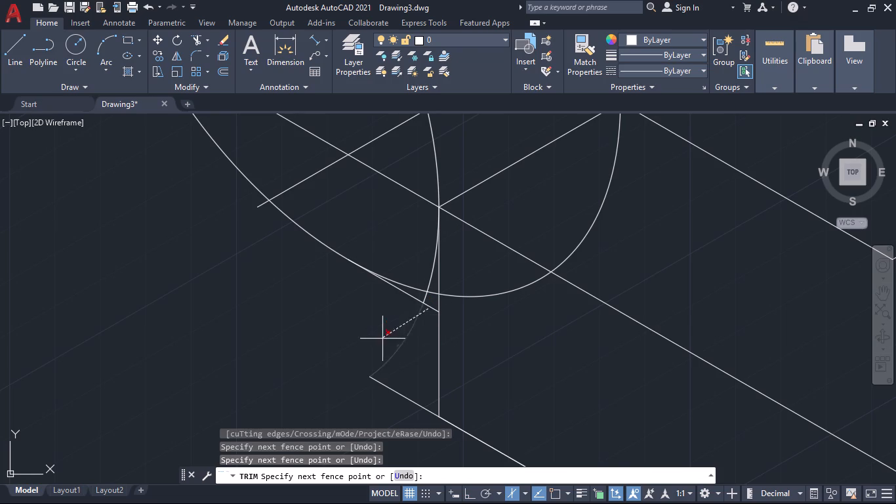
pyautogui.click(398, 400)
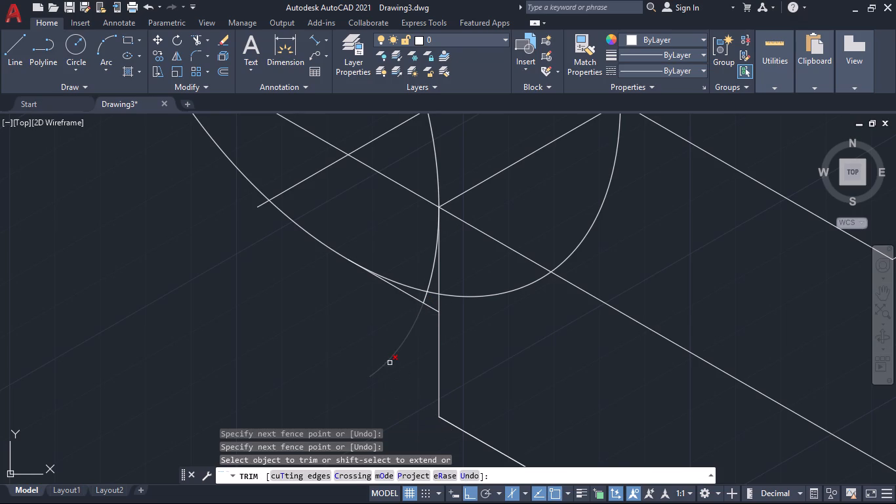
pyautogui.click(401, 344)
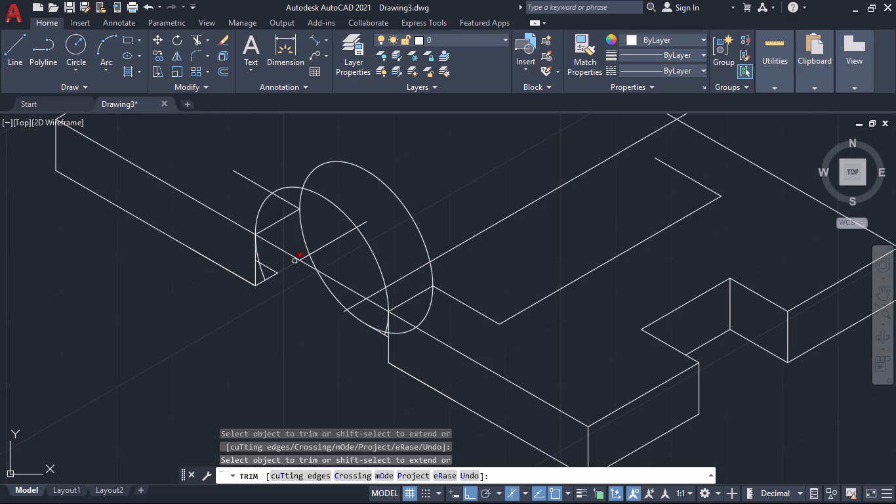
# Trim the top line across the slot opening and the leftover line and arc stubs beside the left block's vertical edge.
pyautogui.click(277, 249)
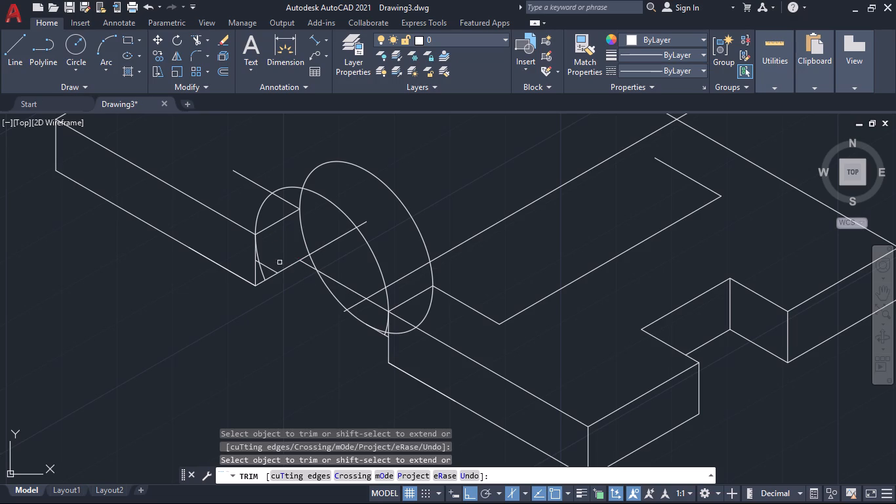
pyautogui.click(265, 273)
pyautogui.click(269, 270)
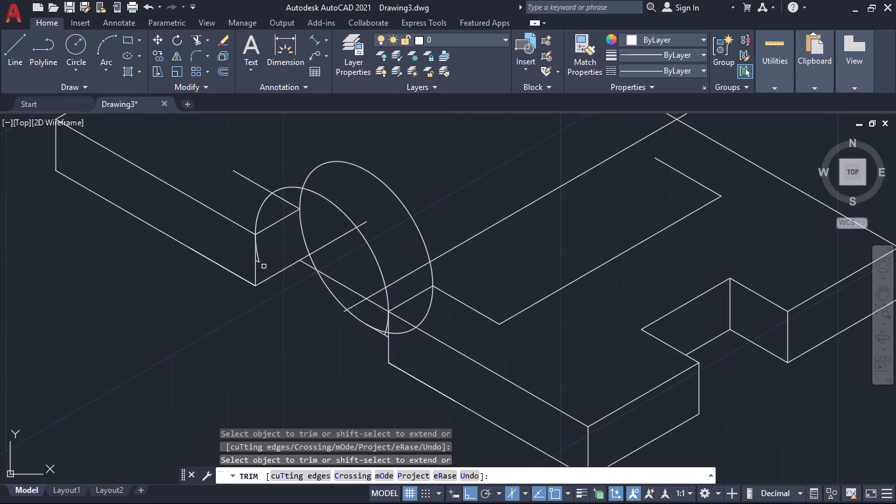
pyautogui.click(258, 262)
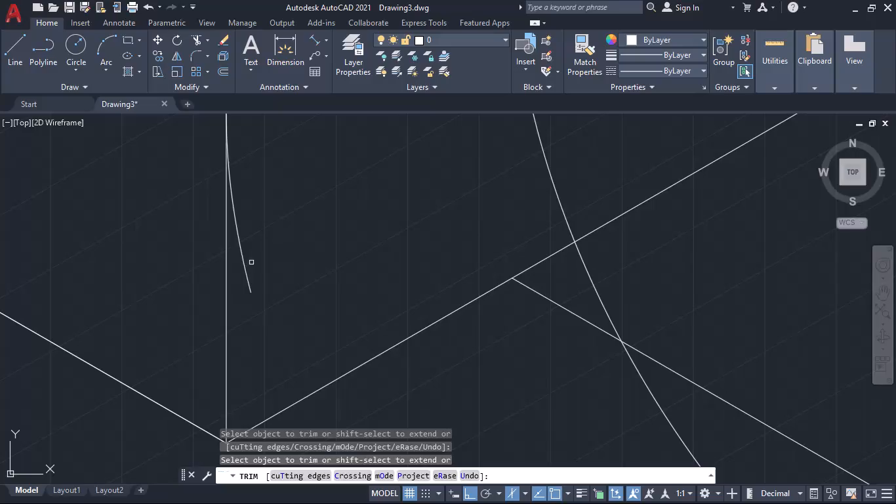
pyautogui.click(247, 273)
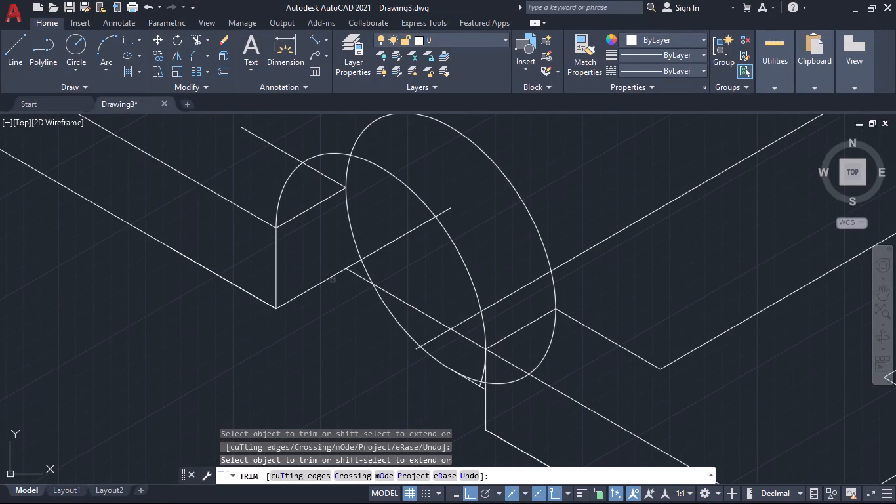
pyautogui.click(401, 301)
pyautogui.click(368, 285)
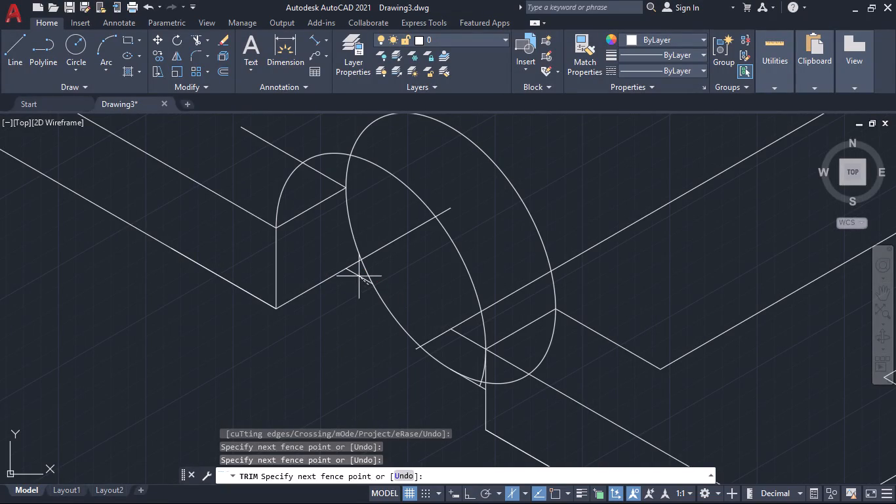
pyautogui.click(359, 276)
pyautogui.doubleClick(359, 276)
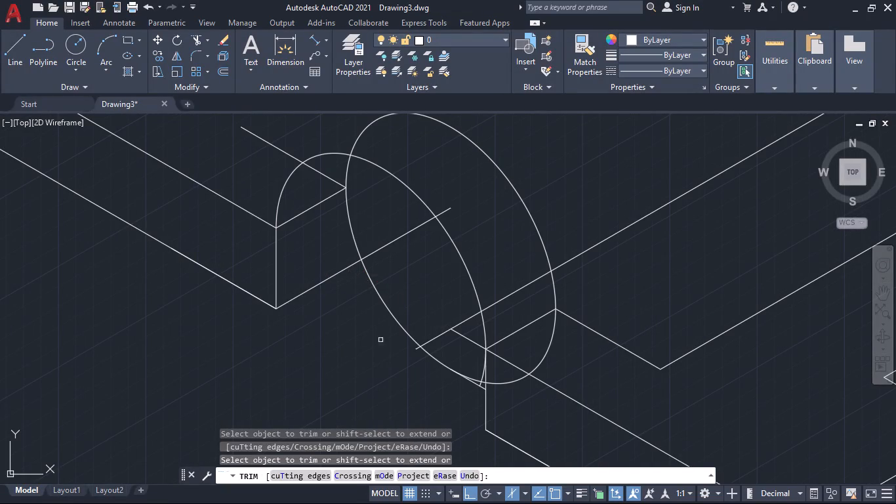
# Trim the leftover line and arc stubs beside the right block's vertical edge at the slot opening.
pyautogui.click(416, 348)
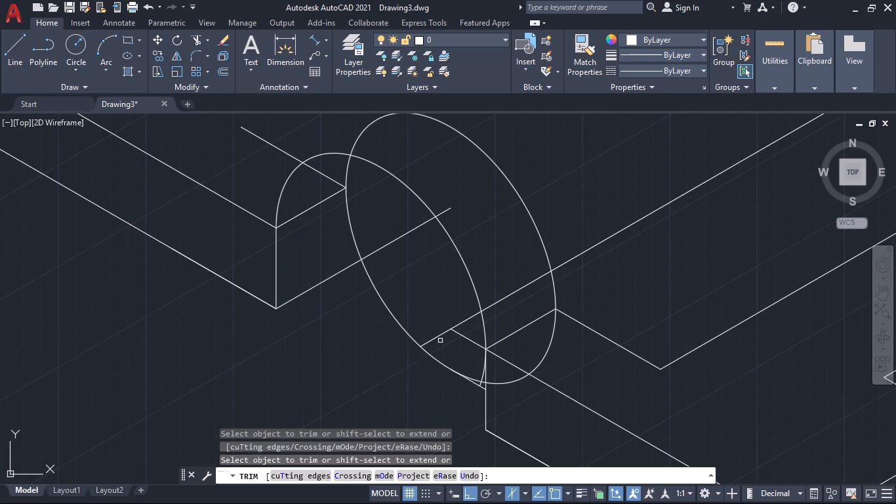
pyautogui.click(440, 341)
pyautogui.click(443, 322)
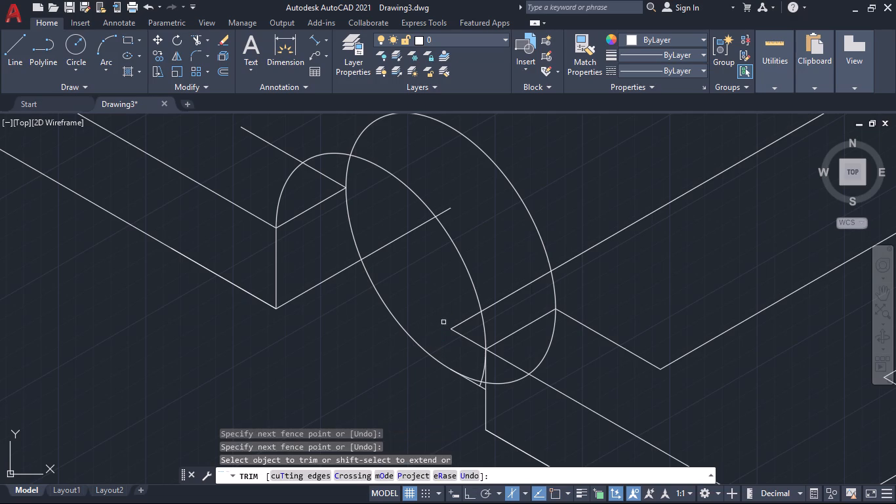
pyautogui.click(448, 304)
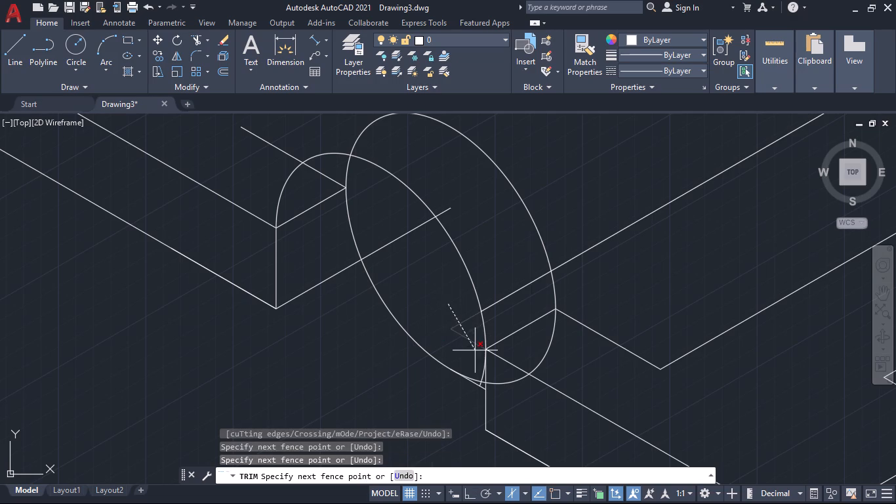
pyautogui.click(475, 350)
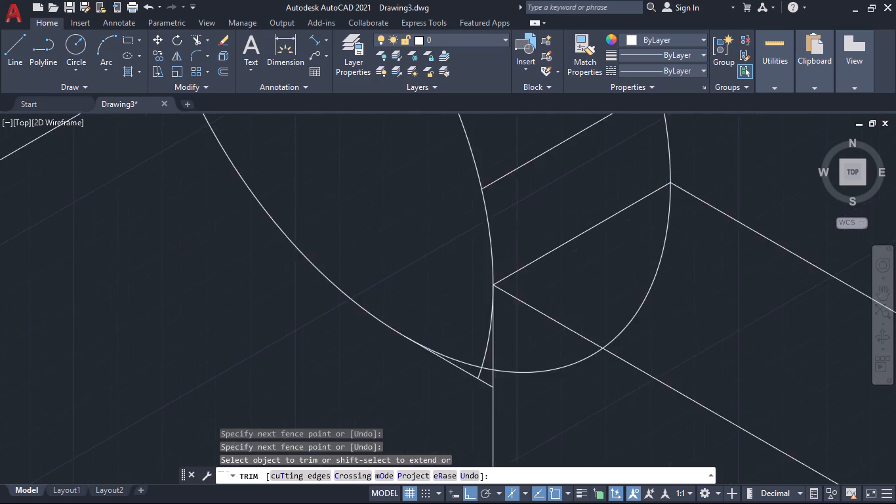
pyautogui.click(474, 373)
pyautogui.click(478, 367)
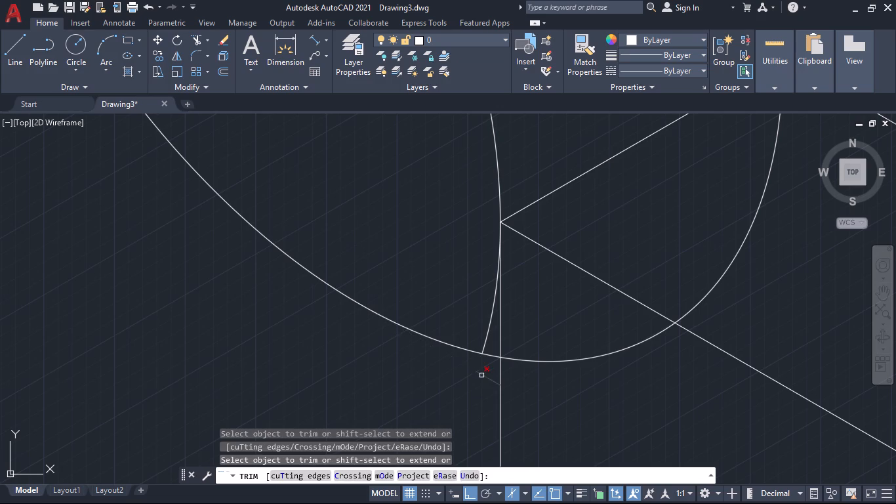
pyautogui.click(482, 377)
pyautogui.click(485, 343)
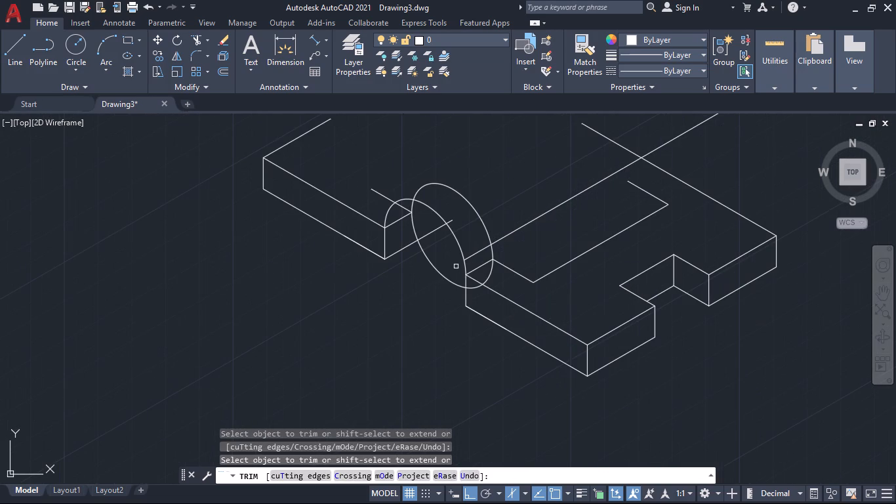
# Trim away the lower half of the rear isocircle between the two sides of the slot.
pyautogui.click(437, 272)
pyautogui.click(491, 276)
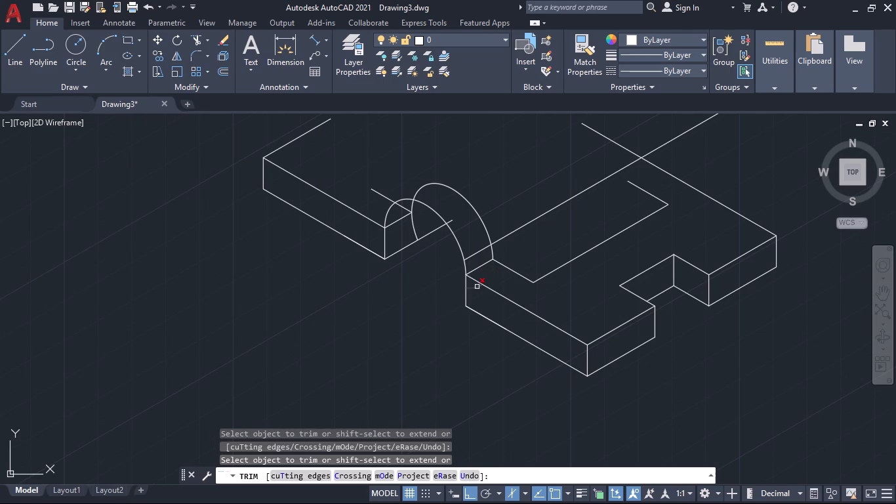
pyautogui.click(477, 287)
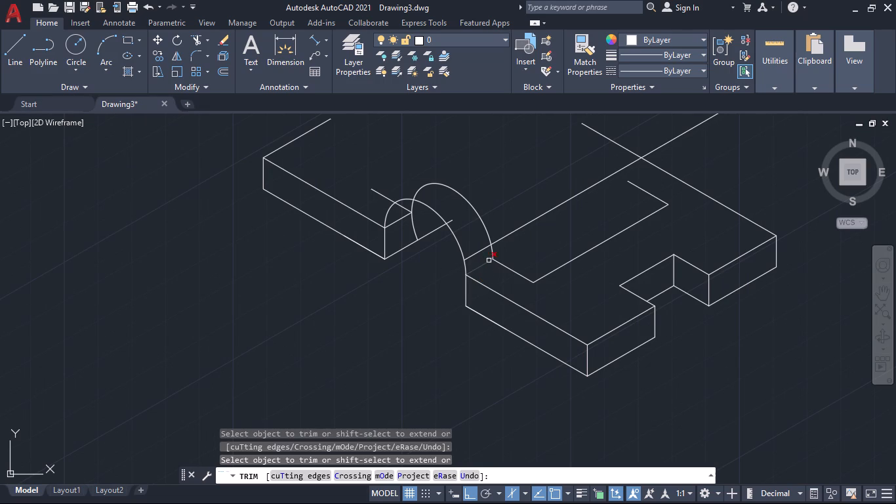
# Trim away the rest of the front isocircle and the stray line ends around the rear arc.
pyautogui.click(479, 253)
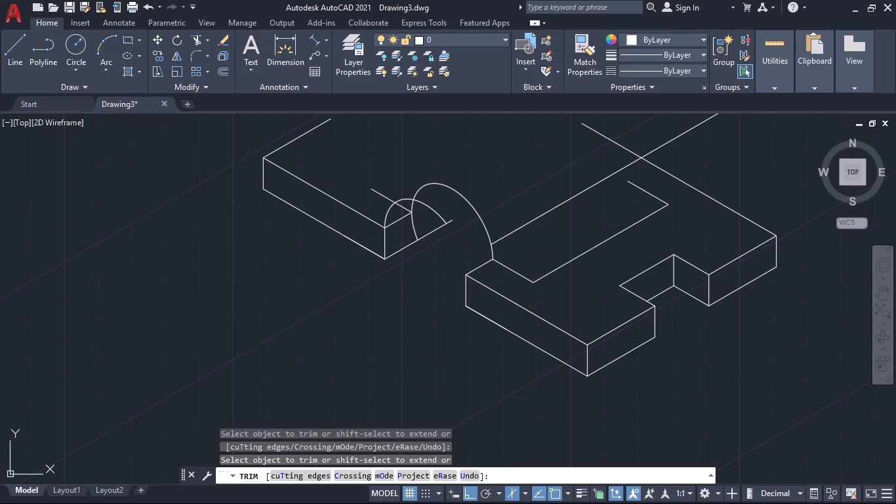
pyautogui.click(466, 259)
pyautogui.click(446, 223)
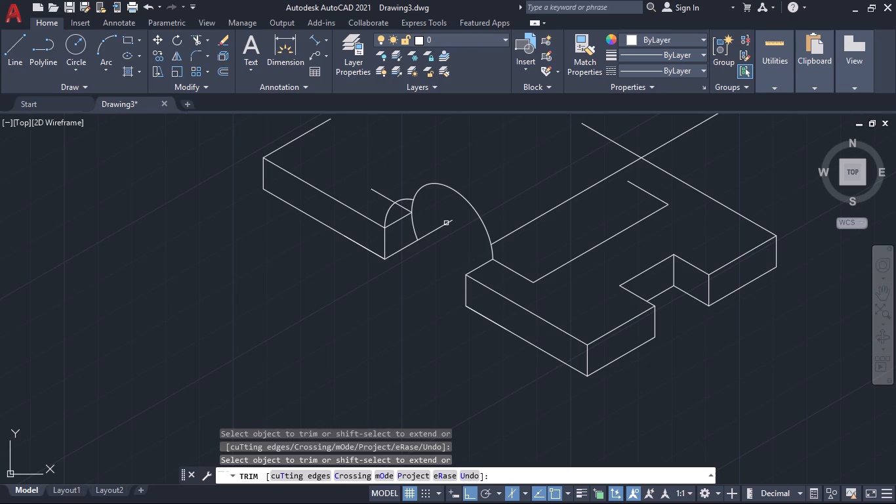
pyautogui.doubleClick(446, 223)
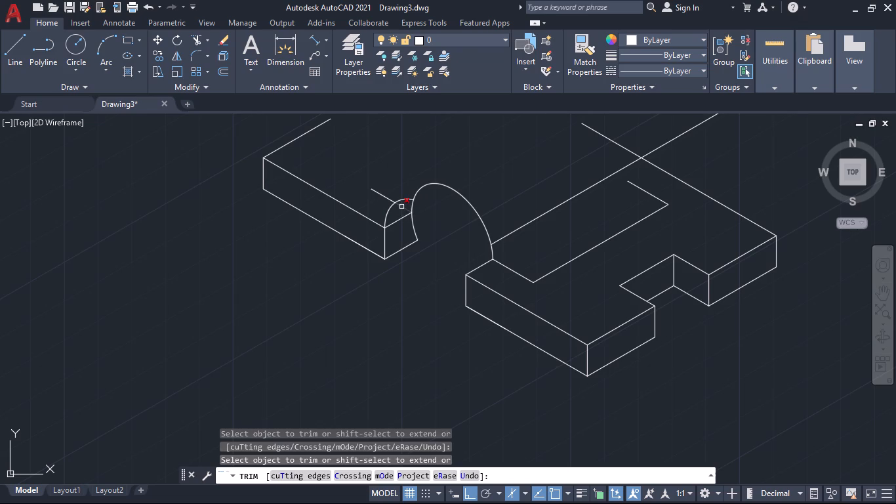
pyautogui.click(401, 207)
pyautogui.click(400, 199)
pyautogui.click(386, 200)
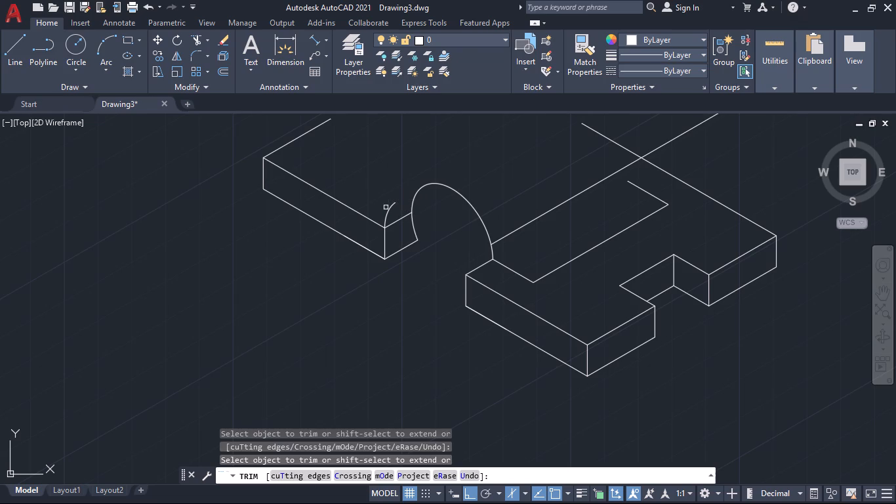
pyautogui.click(388, 209)
# Trim away the long slot line running from the rear arc past the part's far top edge.
pyautogui.click(518, 230)
pyautogui.click(527, 233)
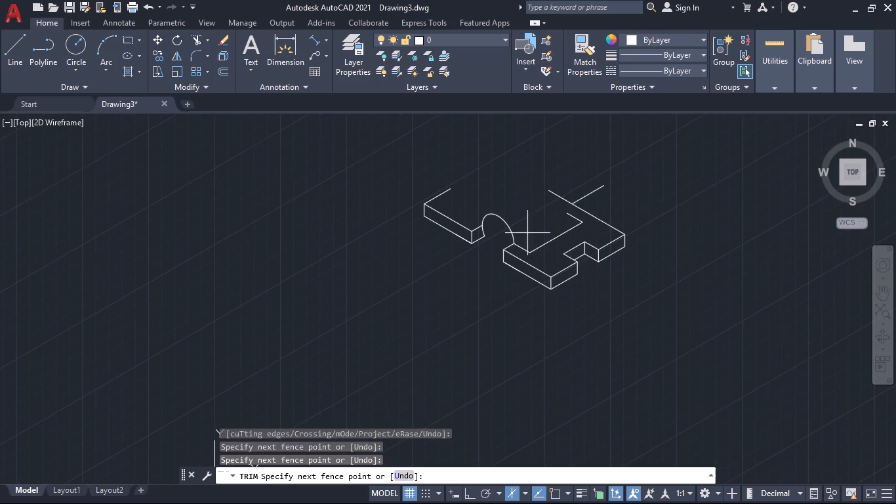
pyautogui.click(552, 211)
pyautogui.click(579, 201)
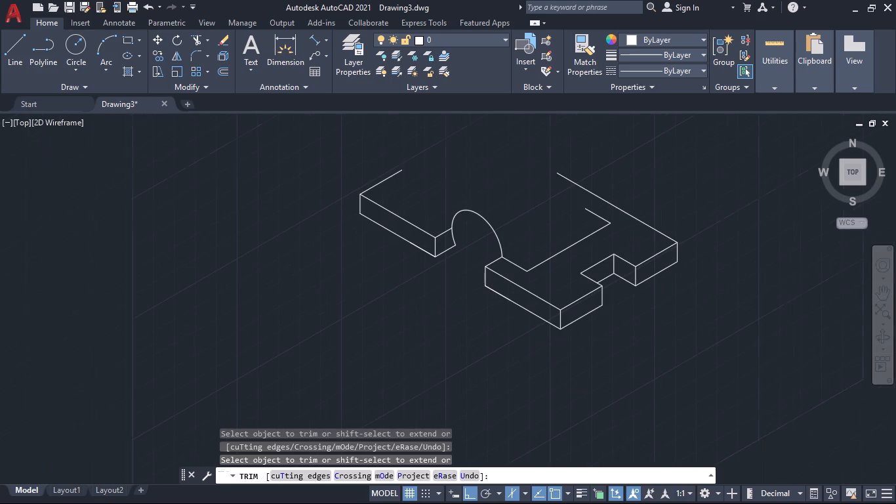
# Draw a 30-unit line on the left isoplane from the left block's inner top corner at the arc, parallel to the block's long edge.
pyautogui.click(12, 55)
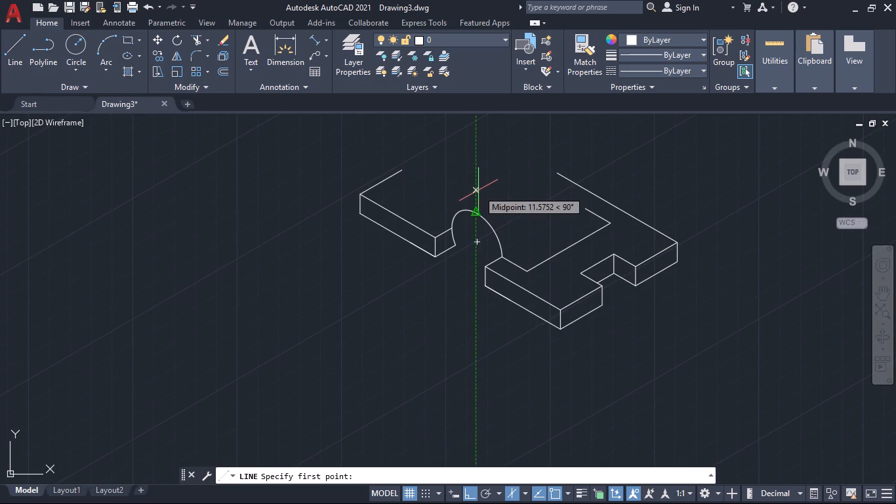
pyautogui.click(449, 231)
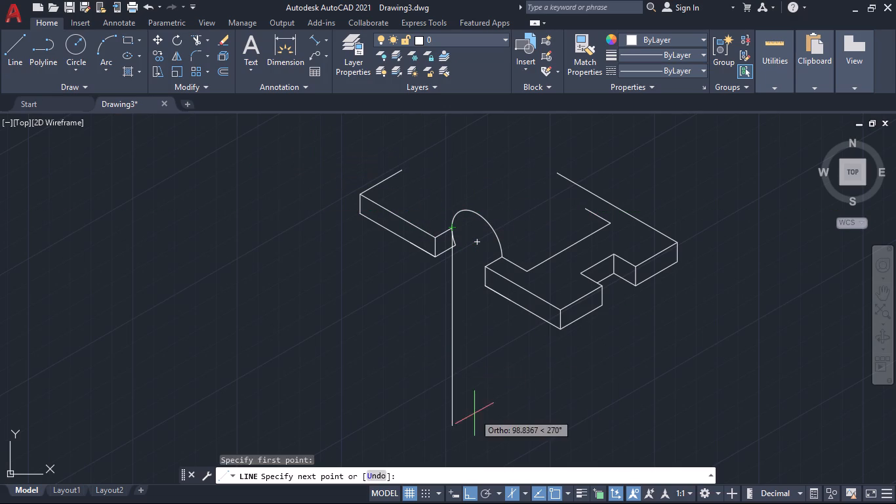
pyautogui.click(522, 491)
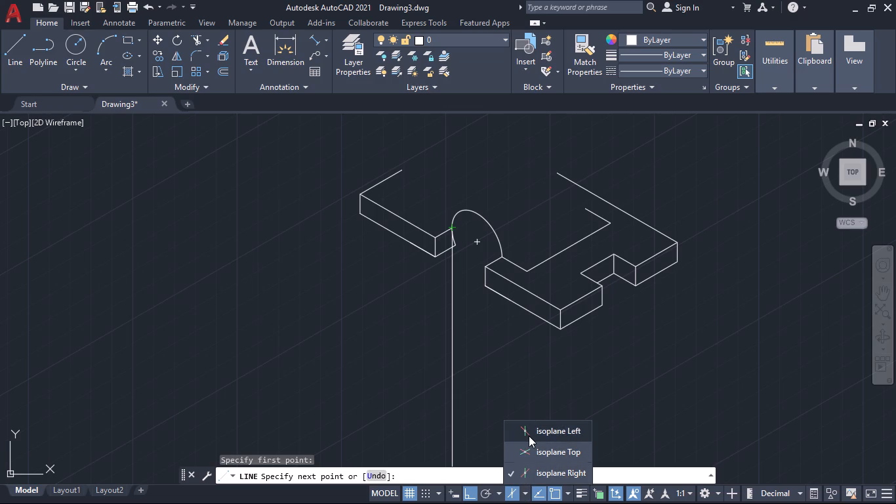
pyautogui.click(529, 436)
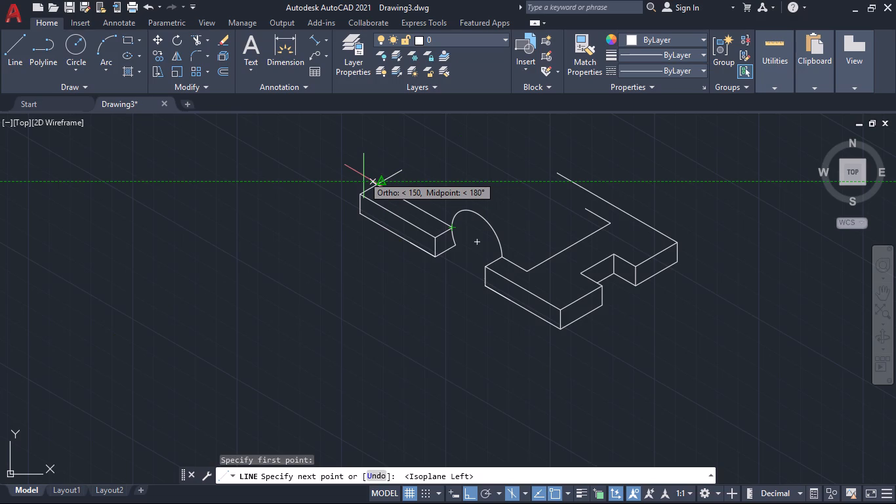
pyautogui.write('30')
pyautogui.press('Return')
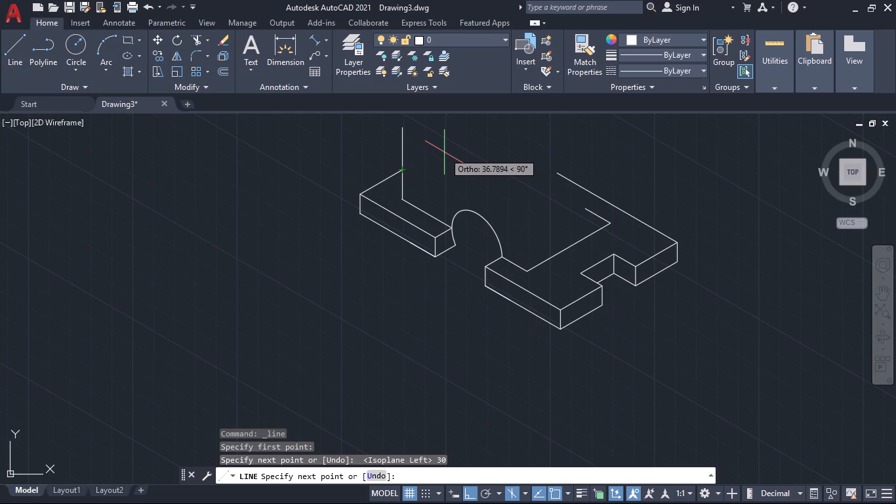
pyautogui.press('space')
# Draw connected lines from the same corner: 10 back along the 30-unit line, 40 straight up, and a slanted edge to that line's far end.
pyautogui.press('space')
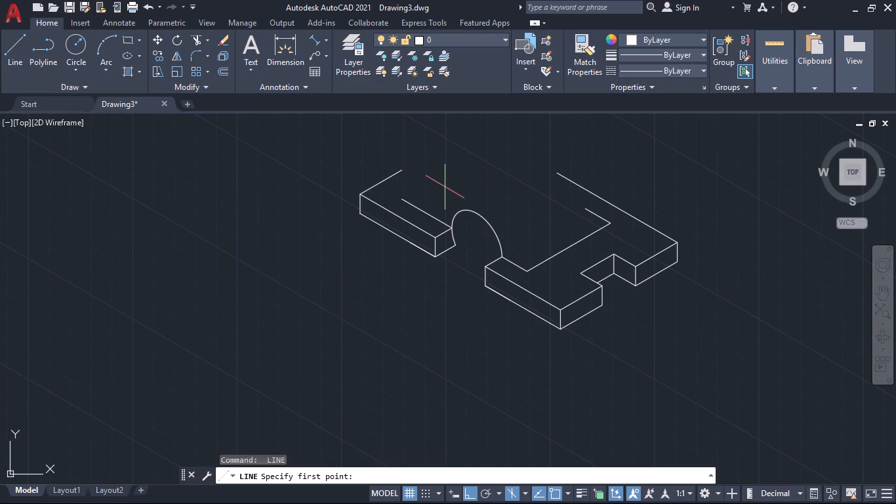
pyautogui.click(449, 228)
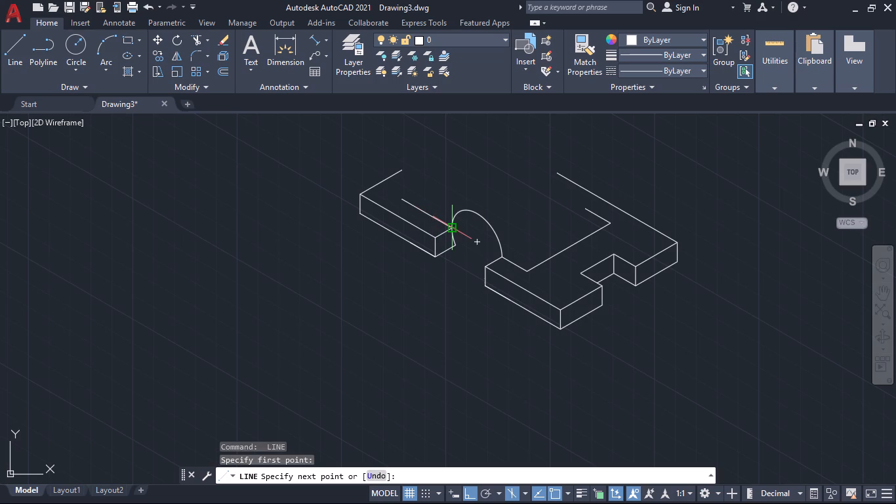
pyautogui.write('10')
pyautogui.press('Return')
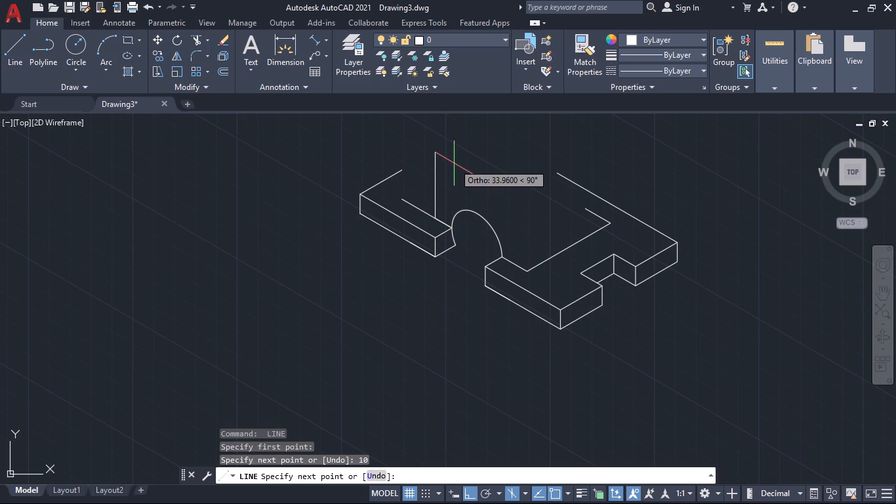
pyautogui.write('40')
pyautogui.press('Return')
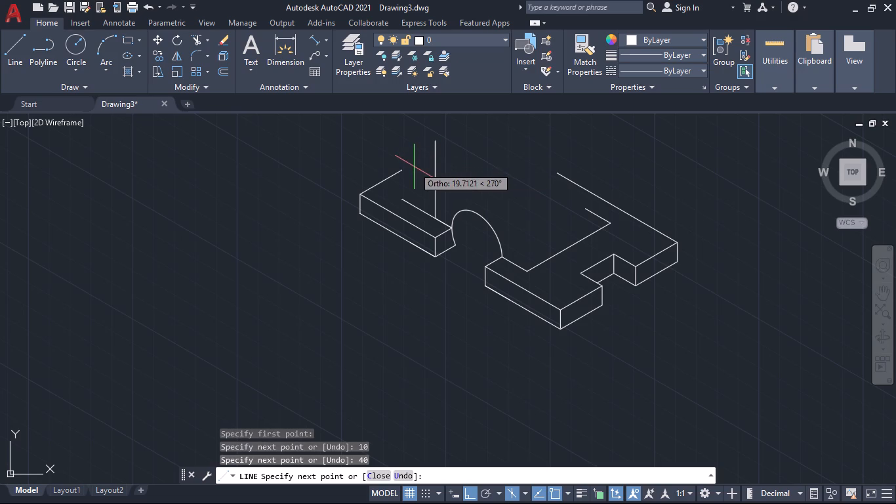
pyautogui.click(401, 198)
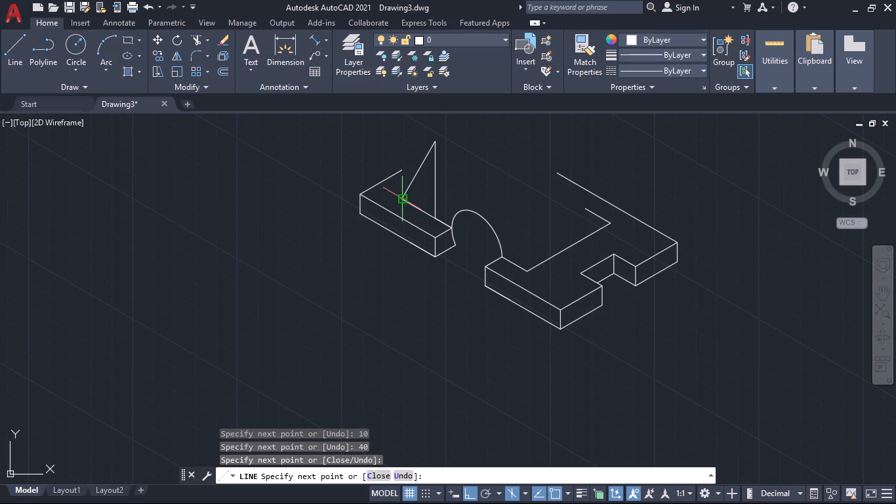
pyautogui.press('space')
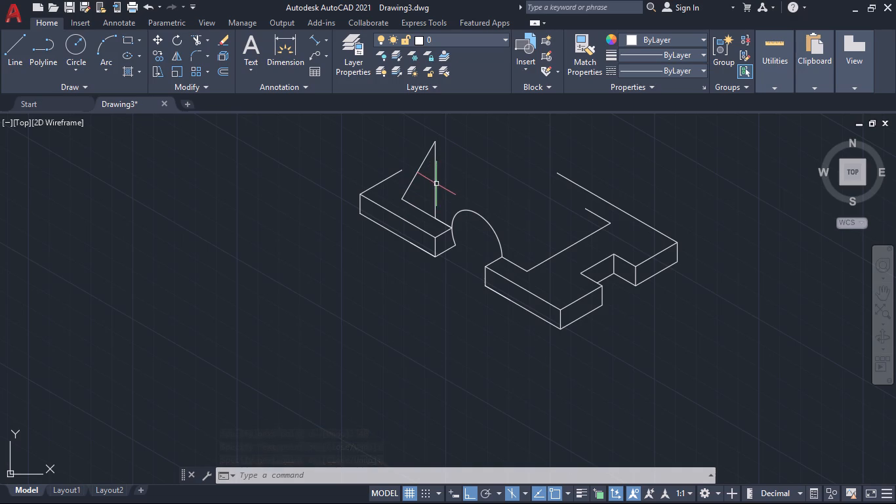
# Erase the 40-unit vertical construction line beneath the slanted edge's top.
pyautogui.click(436, 184)
pyautogui.press('Delete')
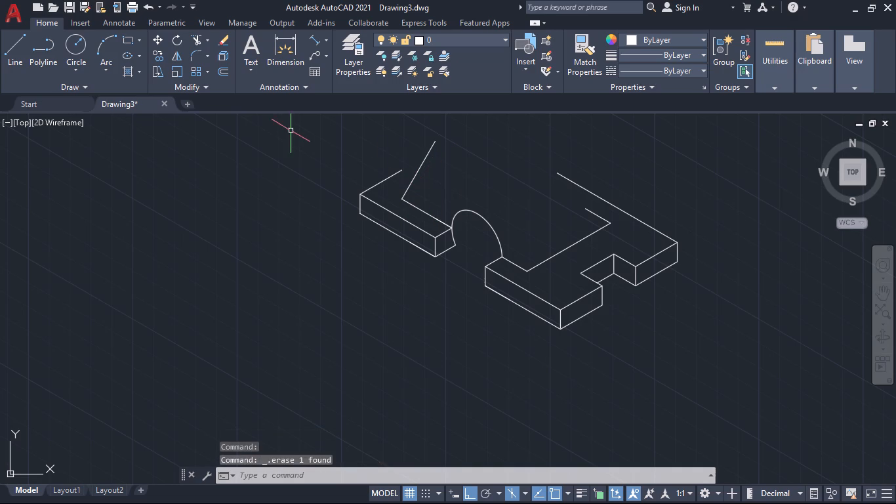
# Draw a 50-unit line at 30° on the right isoplane from the top of the slanted edge.
pyautogui.click(23, 42)
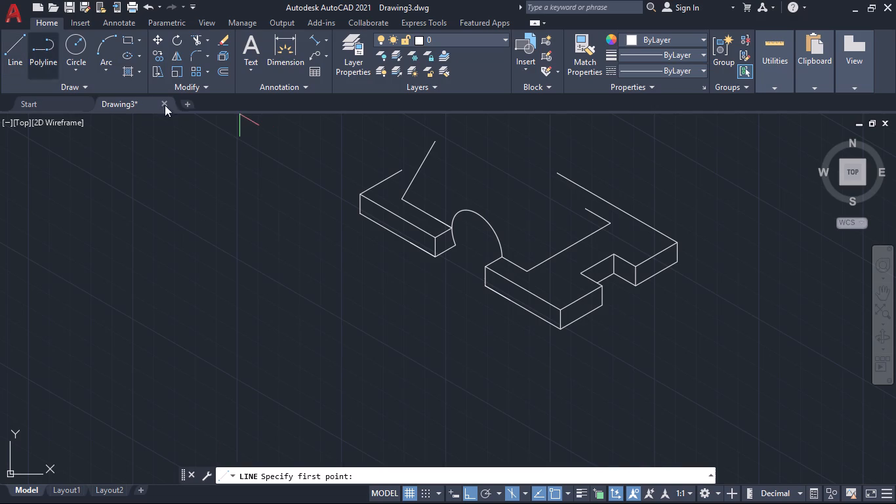
pyautogui.click(438, 141)
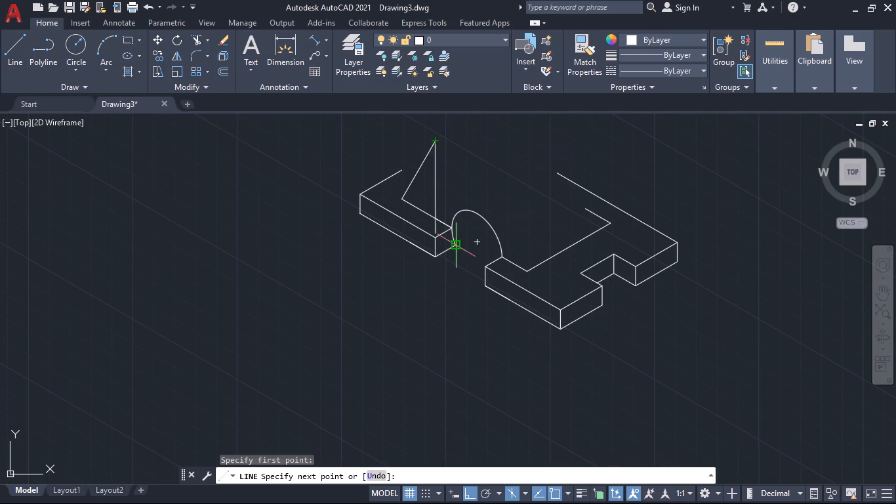
pyautogui.click(526, 490)
pyautogui.click(533, 465)
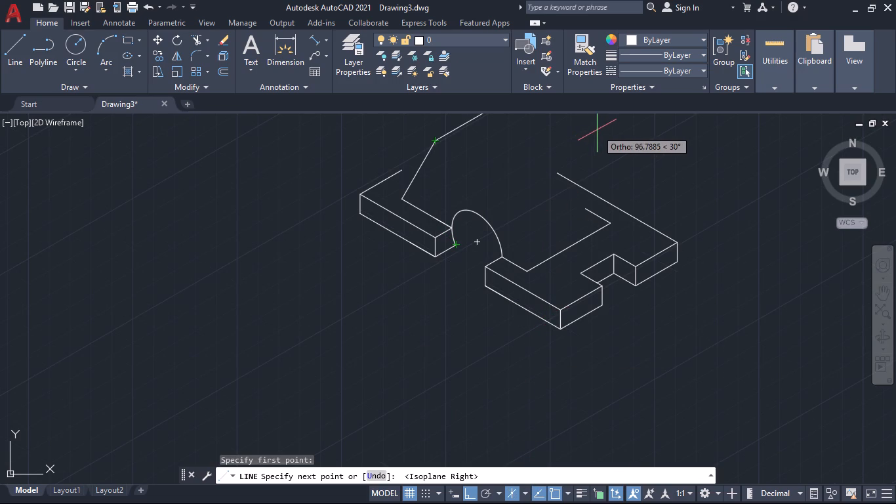
pyautogui.write('50')
pyautogui.press('Return')
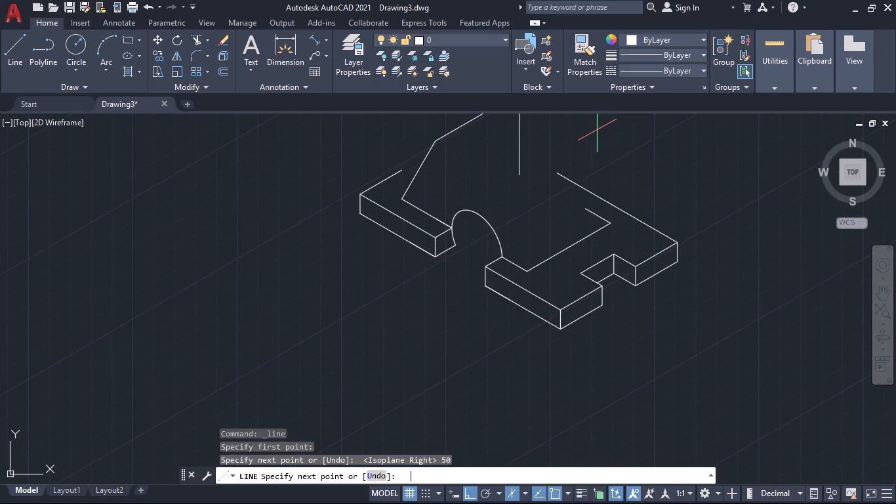
pyautogui.keyDown('ctrl'); pyautogui.scroll(-3, 597, 130); pyautogui.keyUp('ctrl')
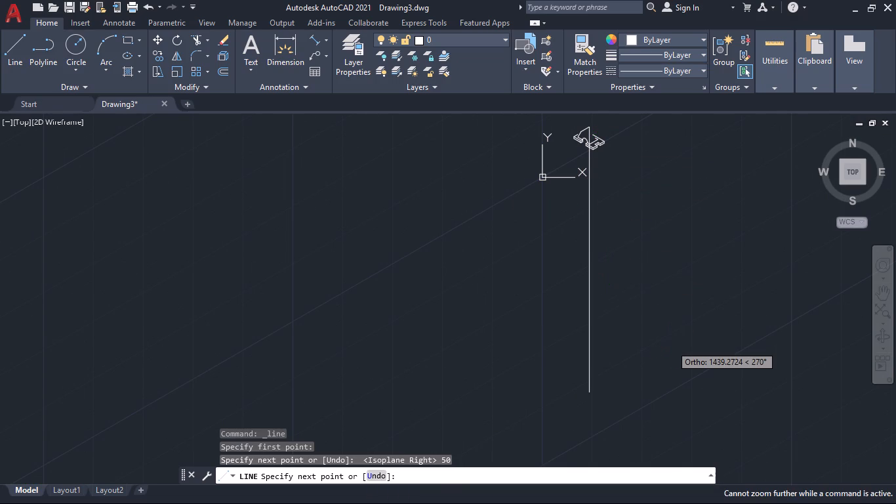
pyautogui.press('space')
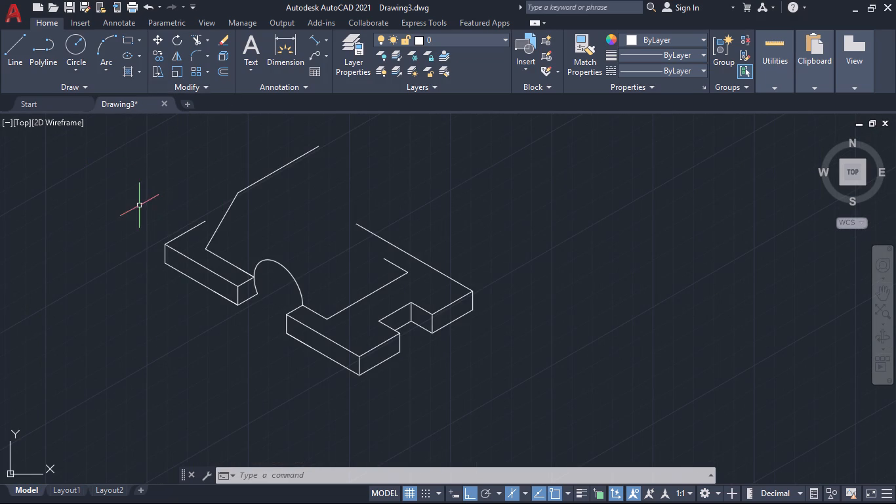
# Close the upright's top face from the 50-unit edge's far end with a 15-unit left-isoplane edge, a parallel 50-unit edge and a closing edge.
pyautogui.click(4, 49)
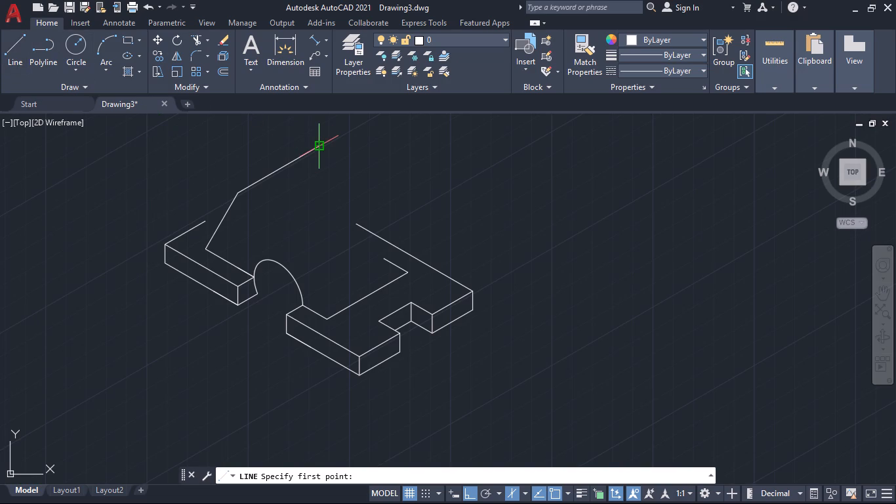
pyautogui.click(318, 146)
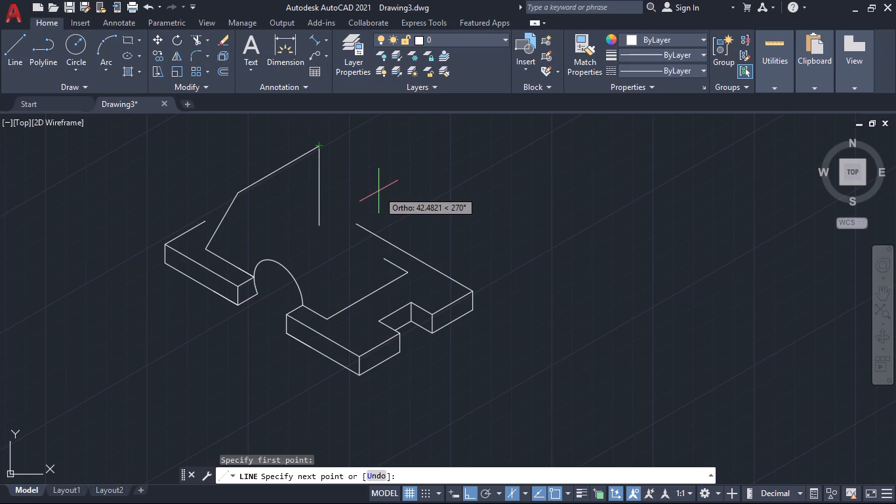
pyautogui.click(526, 493)
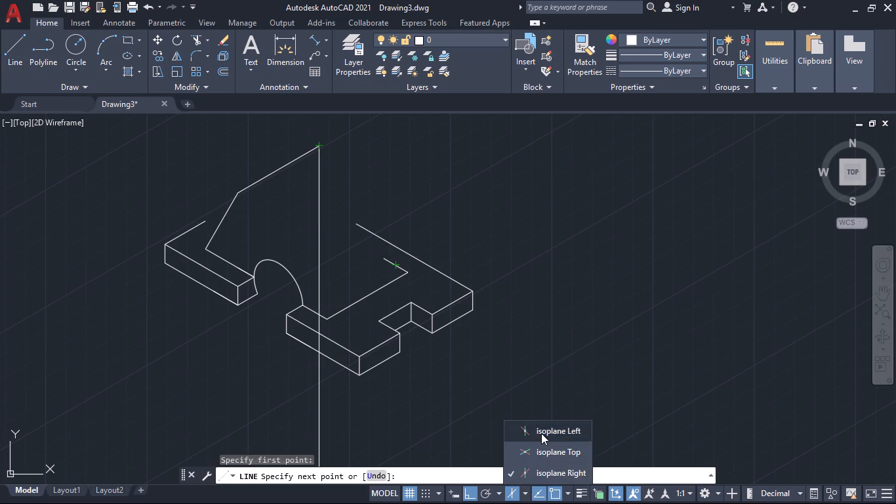
pyautogui.click(541, 433)
pyautogui.write('15')
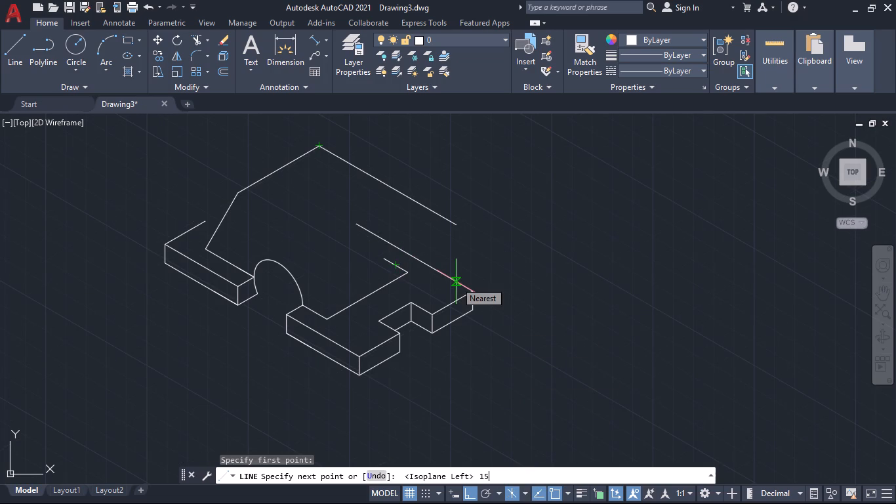
pyautogui.press('Return')
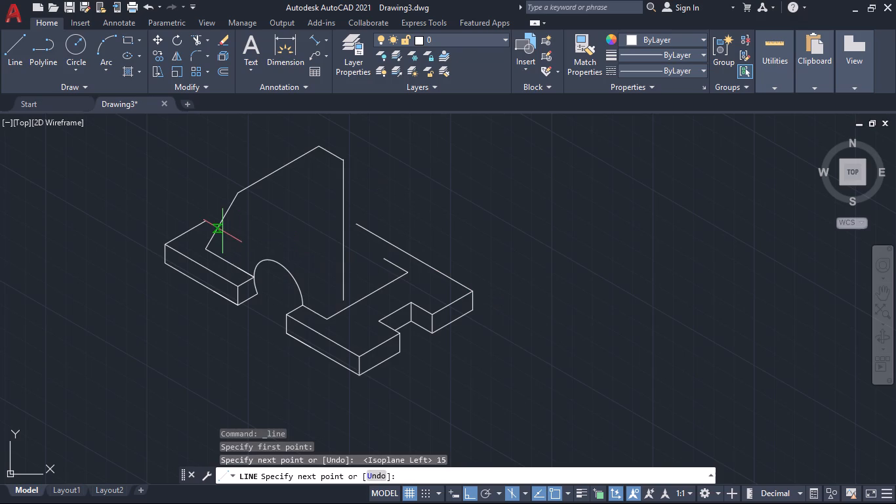
pyautogui.click(525, 495)
pyautogui.click(523, 476)
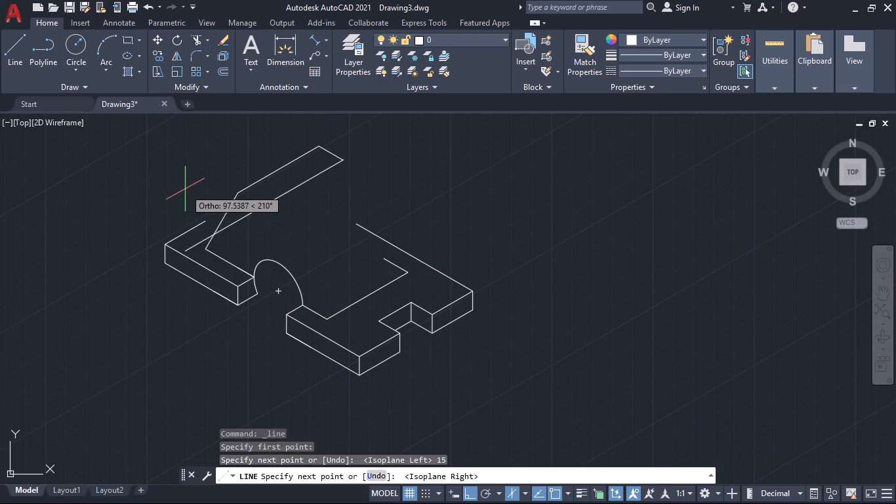
pyautogui.write('50')
pyautogui.press('Return')
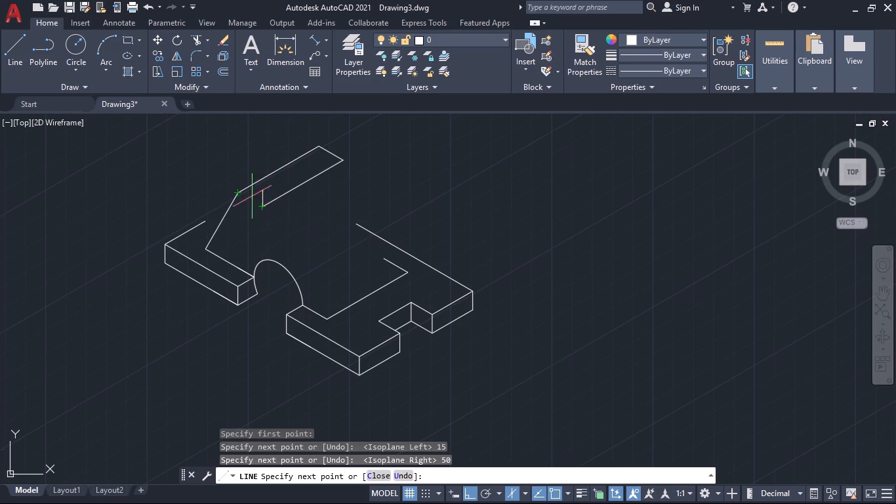
pyautogui.click(239, 193)
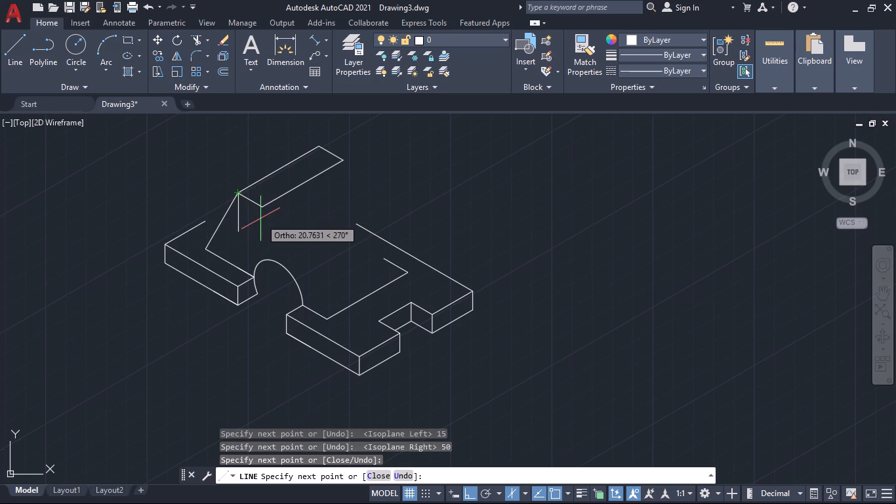
pyautogui.press('space')
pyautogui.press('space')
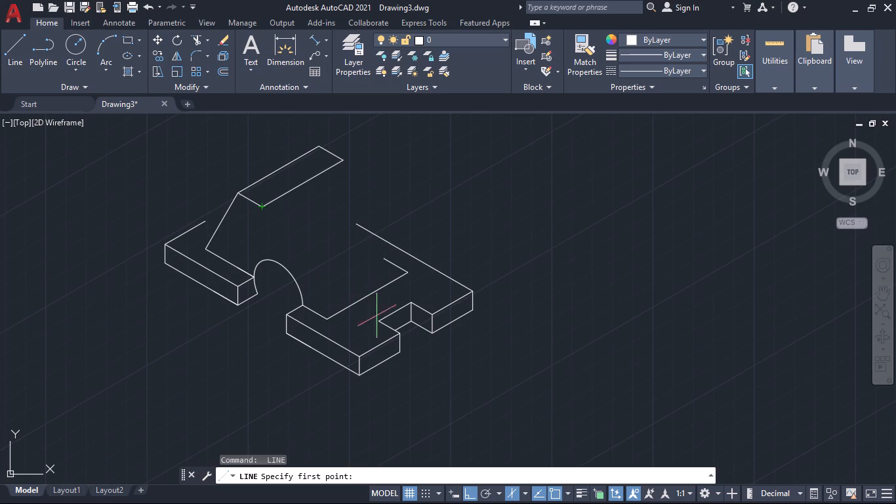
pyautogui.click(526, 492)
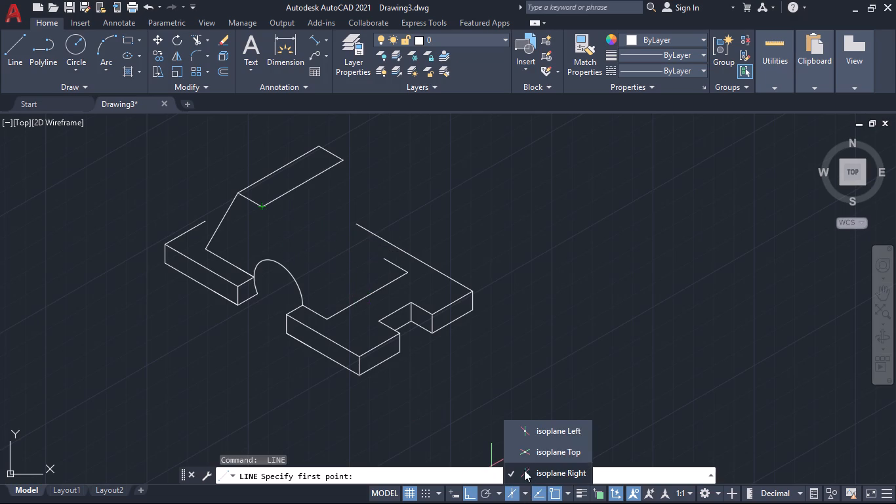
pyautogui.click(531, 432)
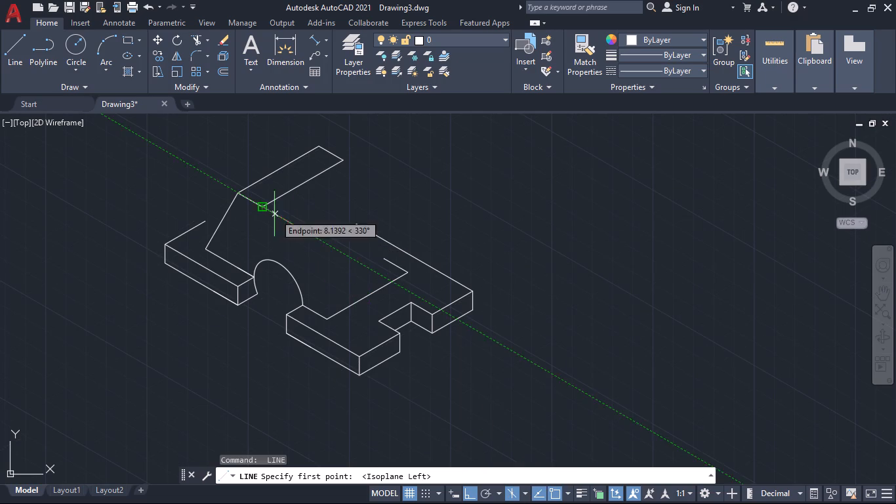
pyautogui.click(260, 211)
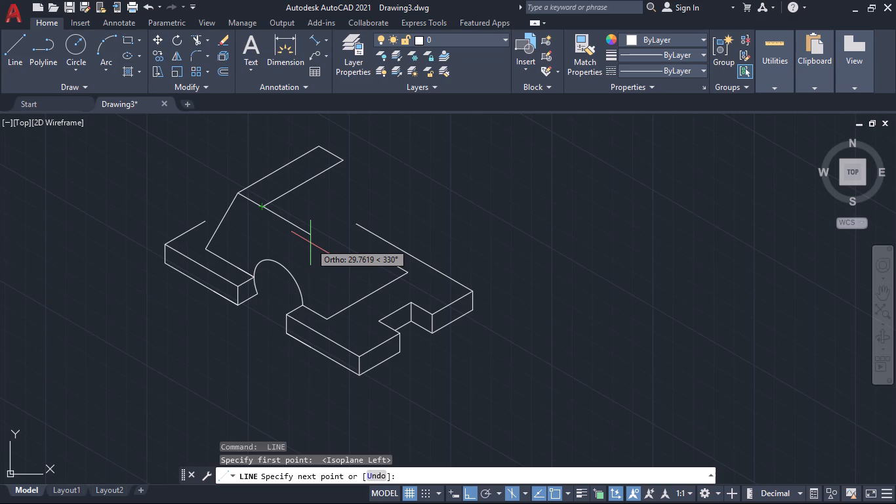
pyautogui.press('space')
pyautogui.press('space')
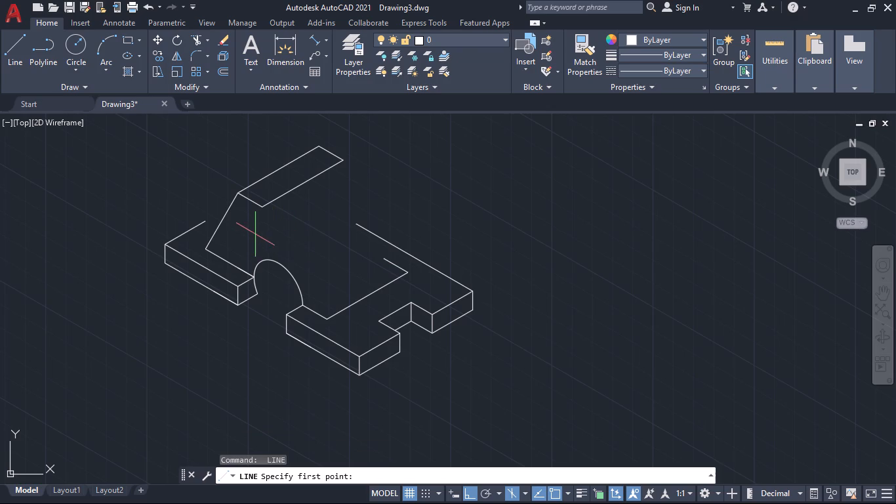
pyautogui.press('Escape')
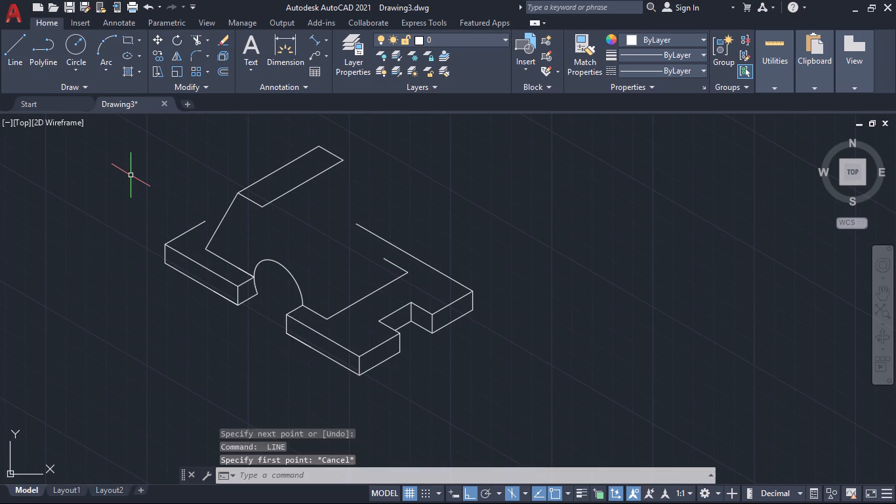
# Copy the upright's slanted edge 10 units along the 15-unit edge of the top face, using its top end as base point.
pyautogui.press('c')
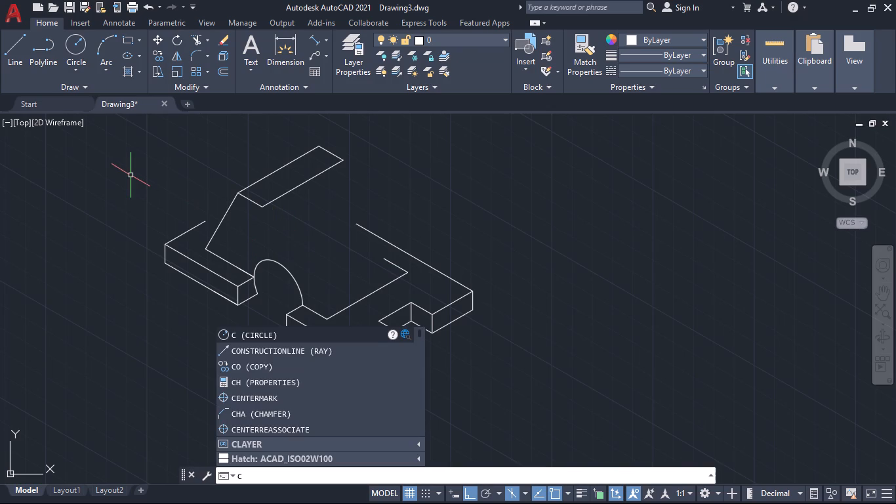
pyautogui.press('o')
pyautogui.press('Return')
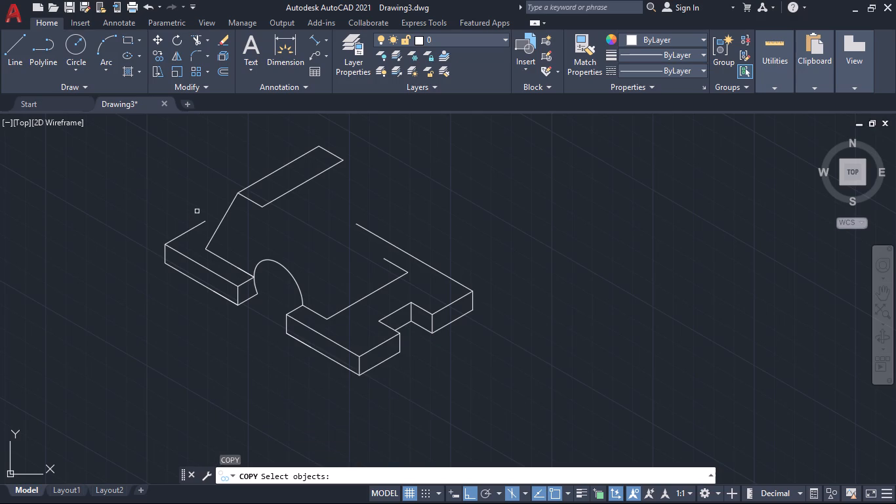
pyautogui.click(223, 219)
pyautogui.press('Return')
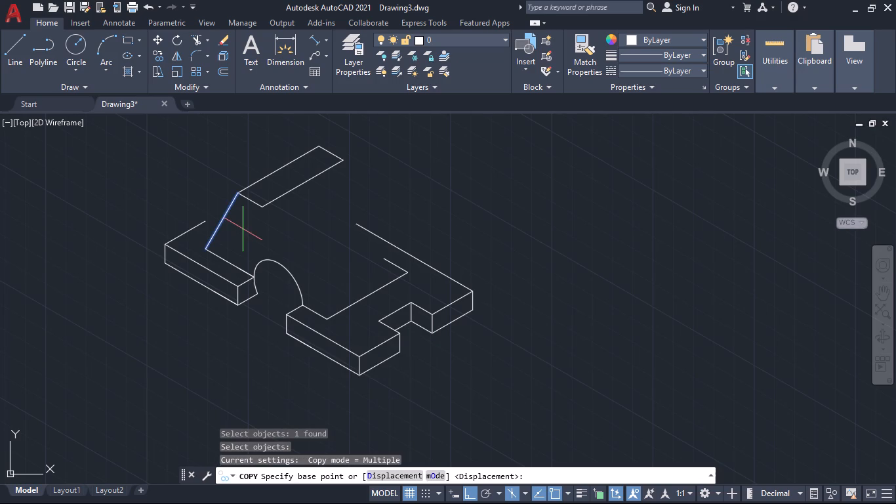
pyautogui.click(240, 195)
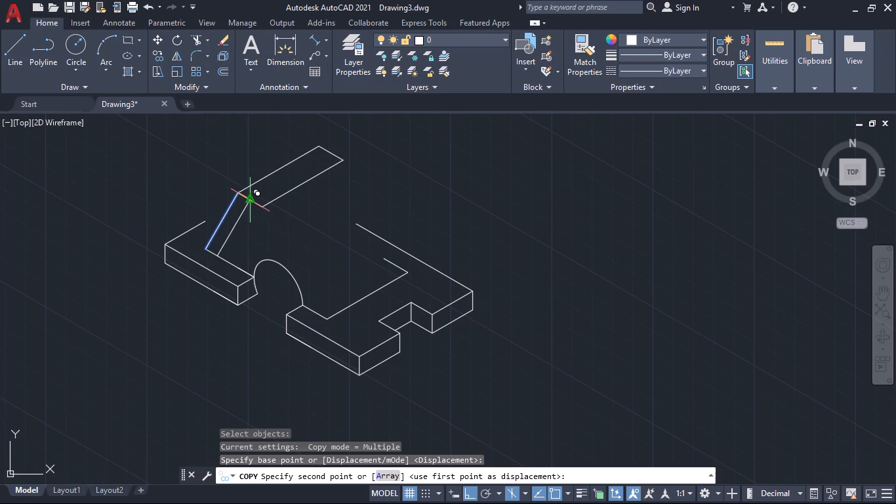
pyautogui.write('10')
pyautogui.press('Return')
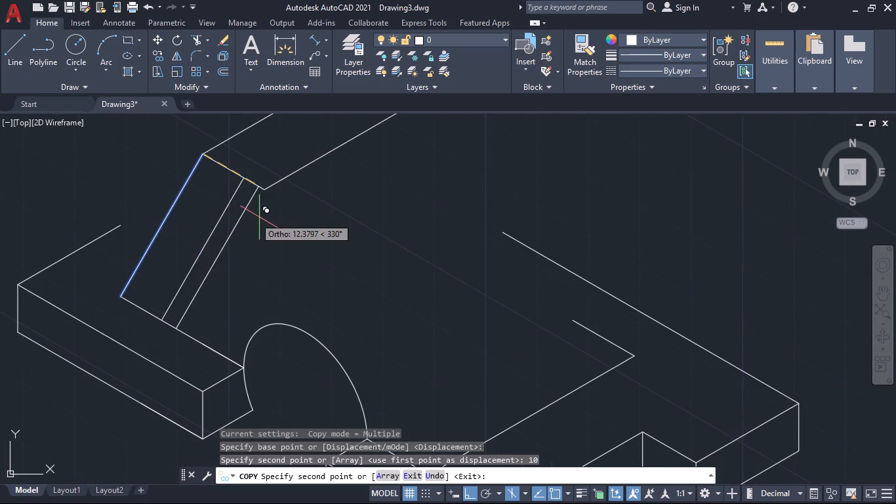
pyautogui.press('space')
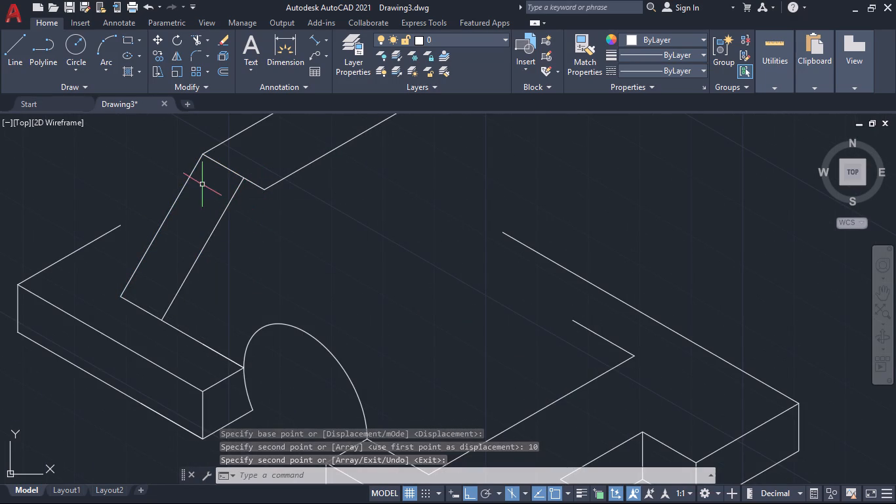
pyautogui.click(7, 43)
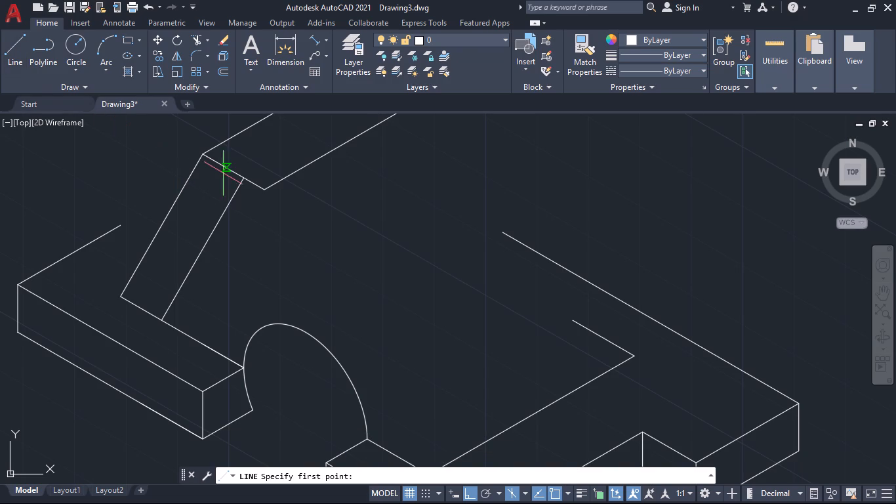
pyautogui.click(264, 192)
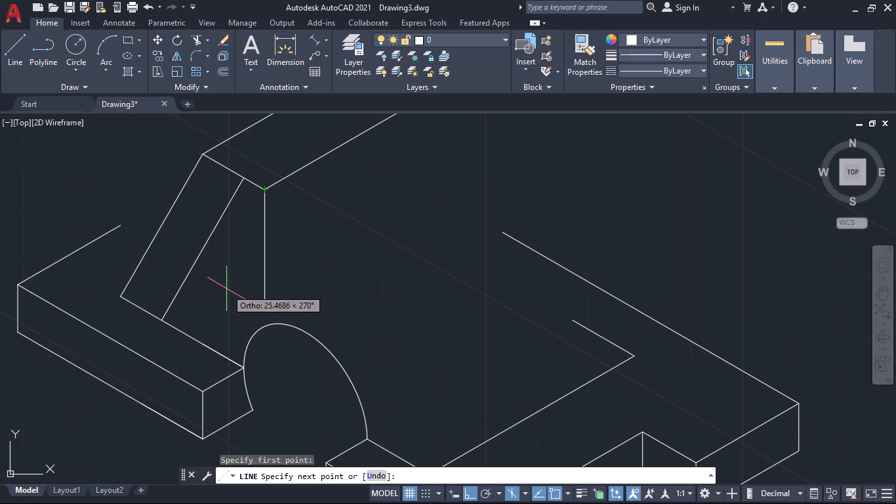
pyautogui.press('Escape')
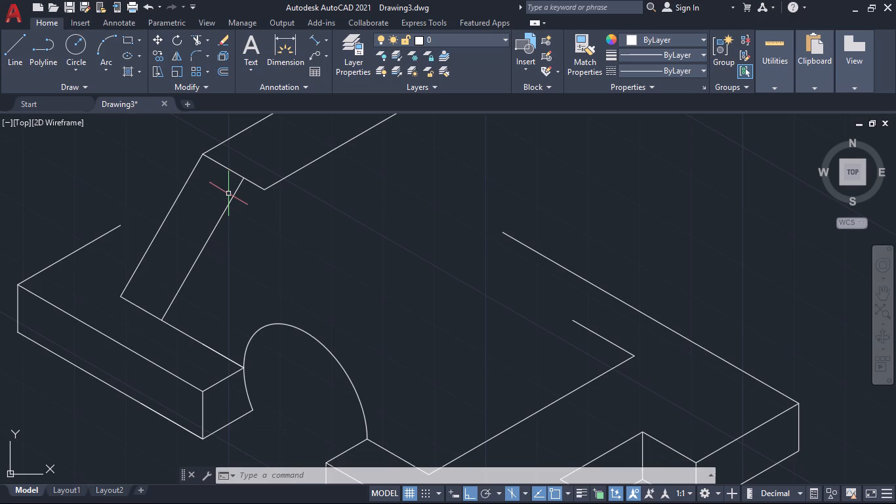
# Copy the top face's front 15-unit edge 10 units straight down from the slanted edge's top corner.
pyautogui.click(230, 169)
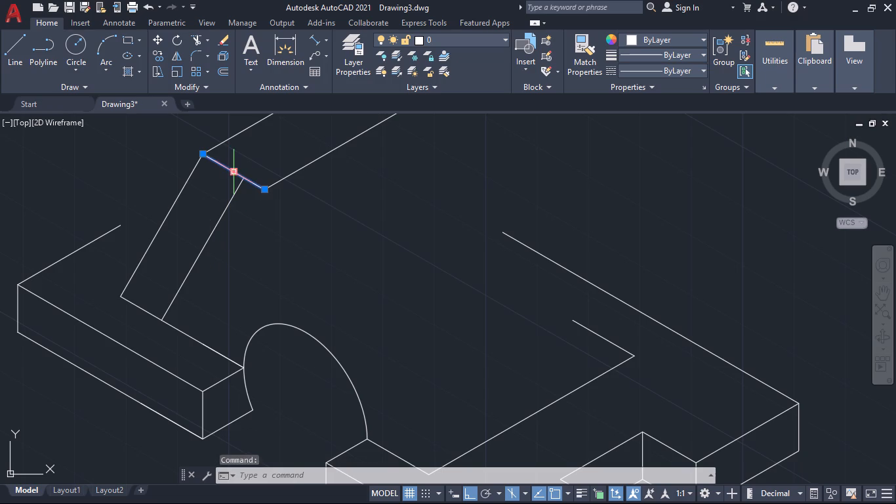
pyautogui.press('c')
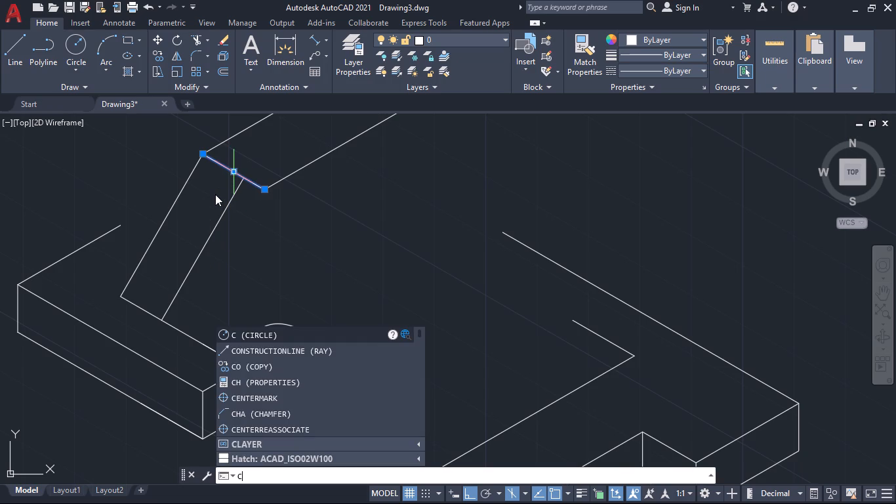
pyautogui.click(283, 365)
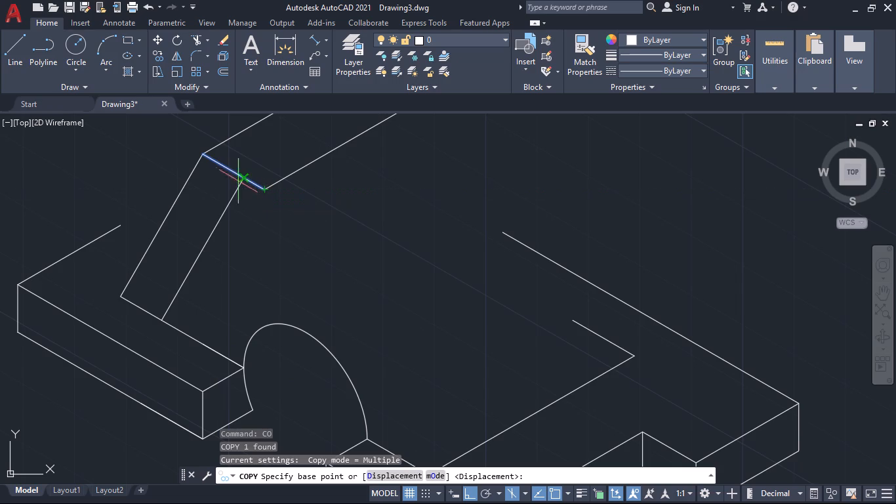
pyautogui.click(201, 154)
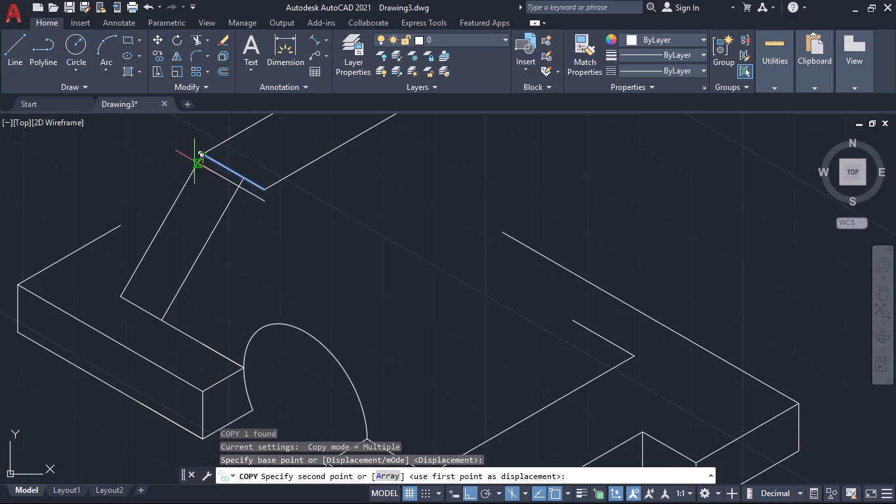
pyautogui.write('10')
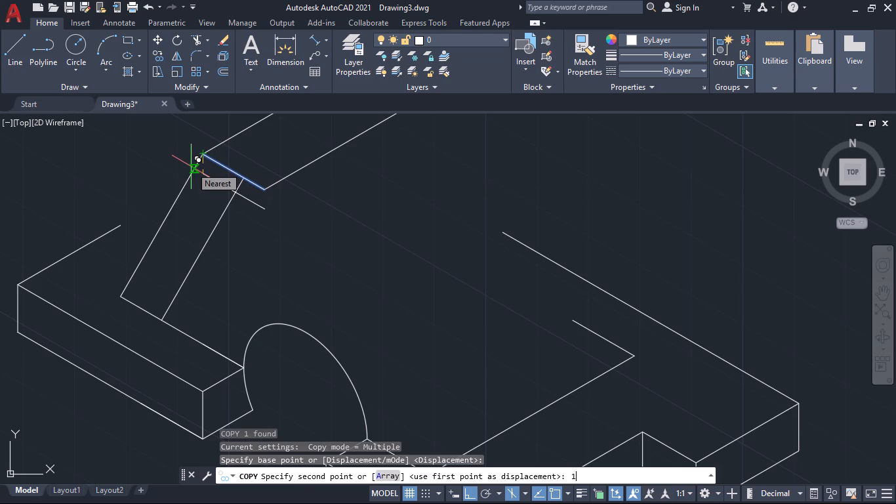
pyautogui.press('Return')
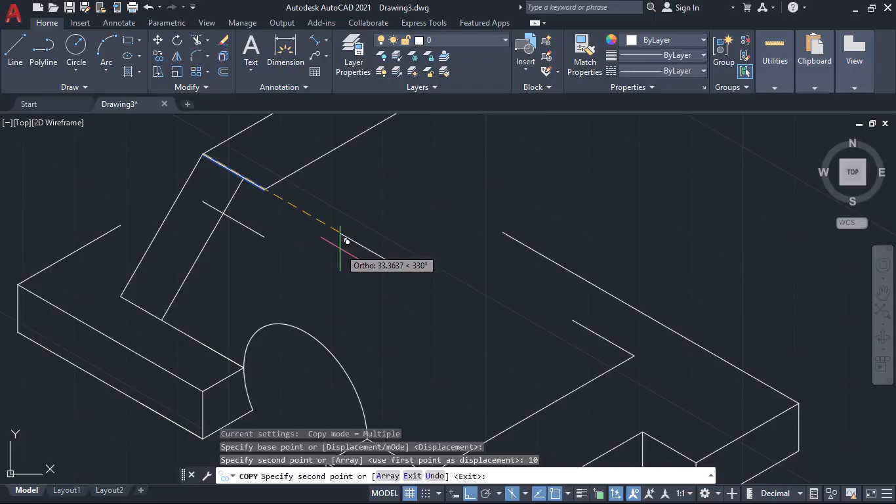
pyautogui.press('space')
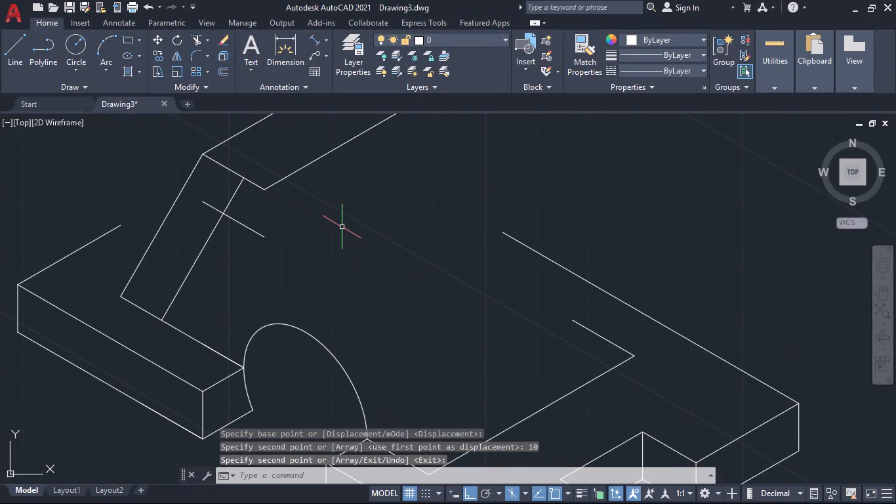
# Draw a line from the top face's lower front corner to where the copied slanted edge crosses the copied 15-unit edge.
pyautogui.click(7, 49)
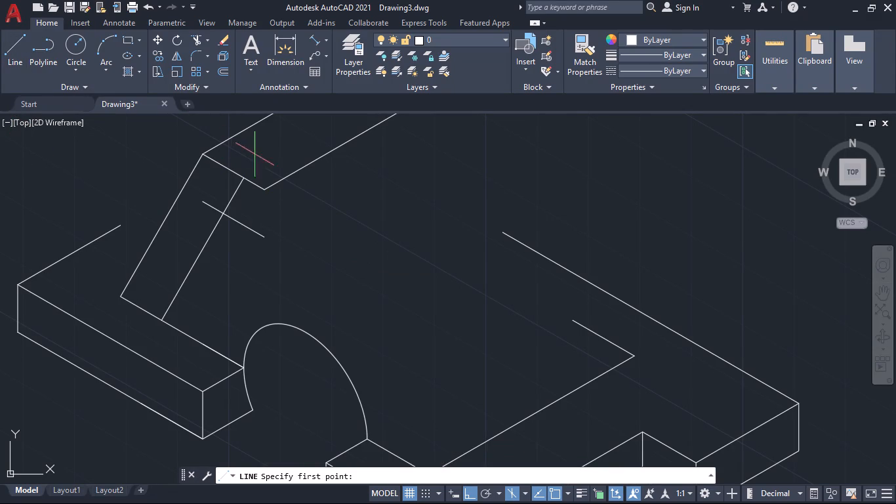
pyautogui.click(262, 190)
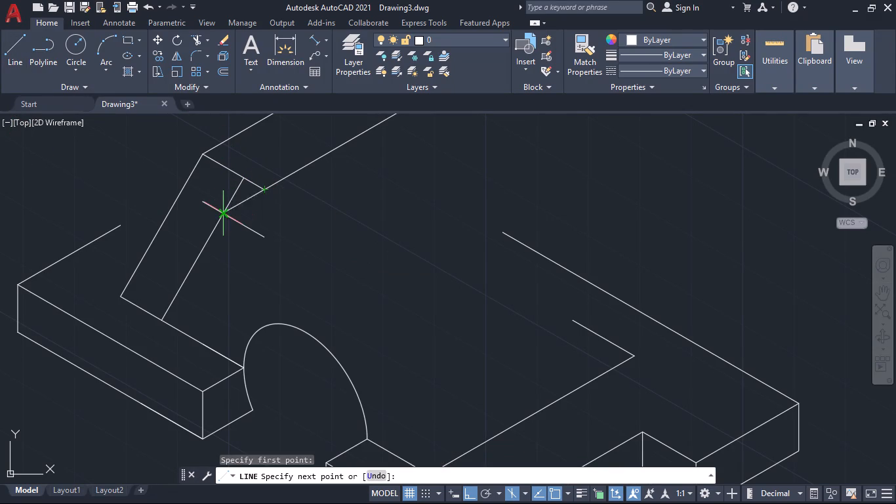
pyautogui.click(225, 213)
pyautogui.press('space')
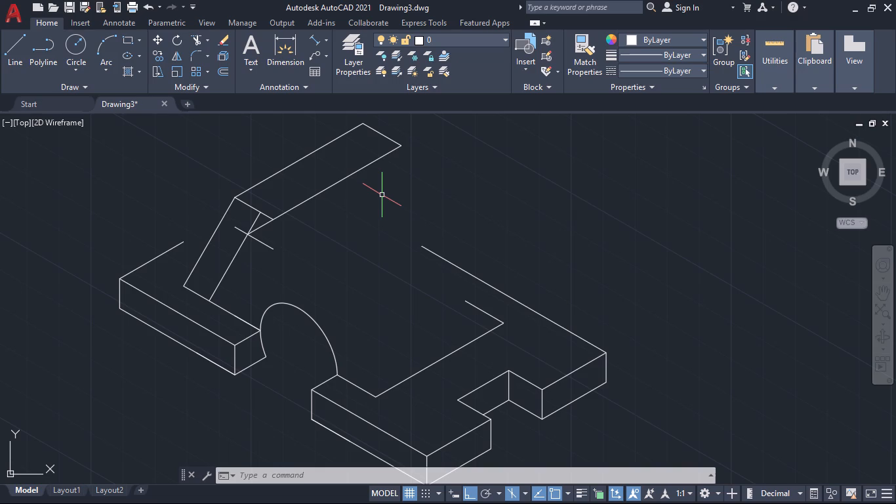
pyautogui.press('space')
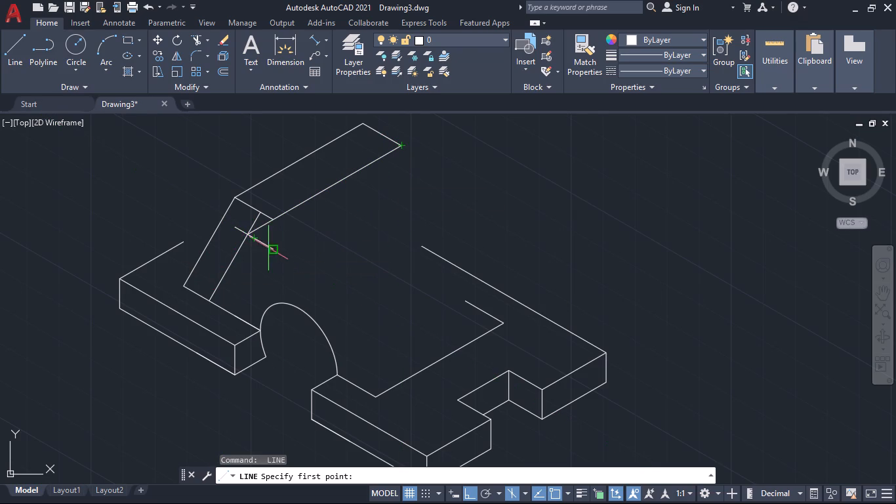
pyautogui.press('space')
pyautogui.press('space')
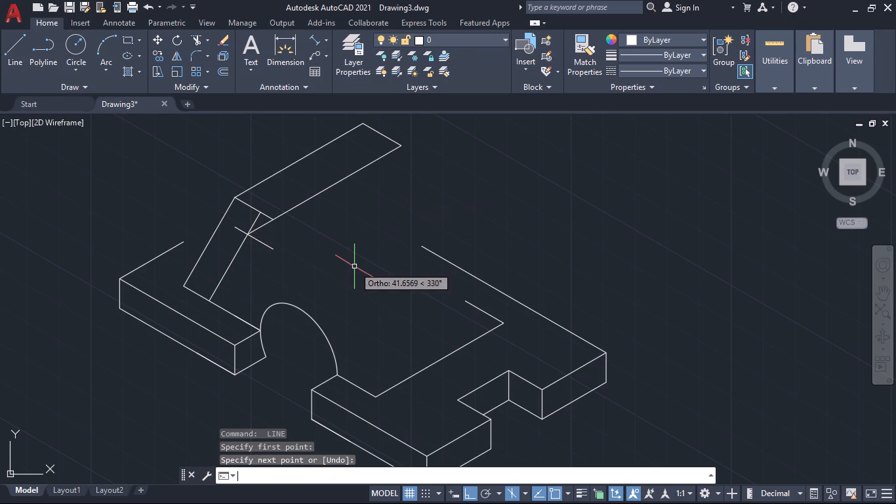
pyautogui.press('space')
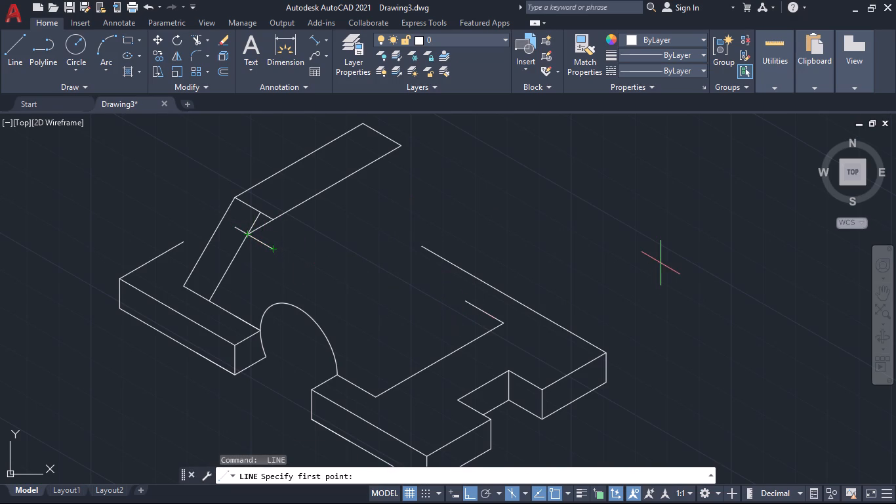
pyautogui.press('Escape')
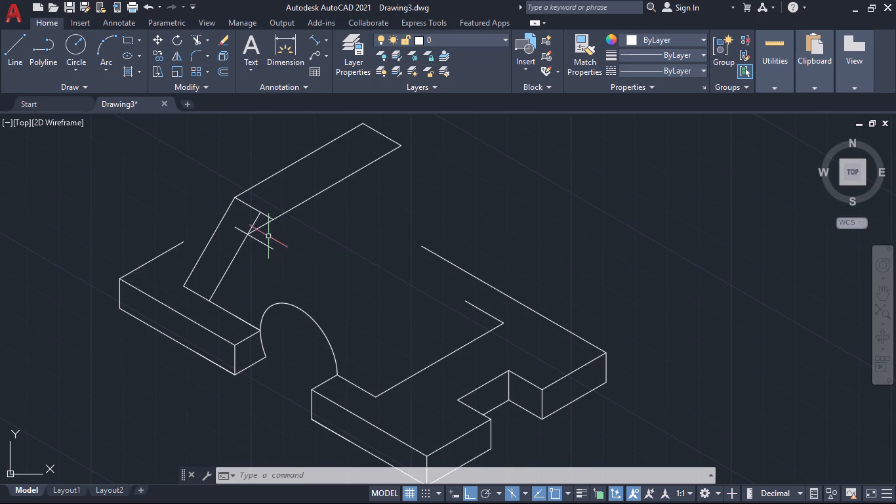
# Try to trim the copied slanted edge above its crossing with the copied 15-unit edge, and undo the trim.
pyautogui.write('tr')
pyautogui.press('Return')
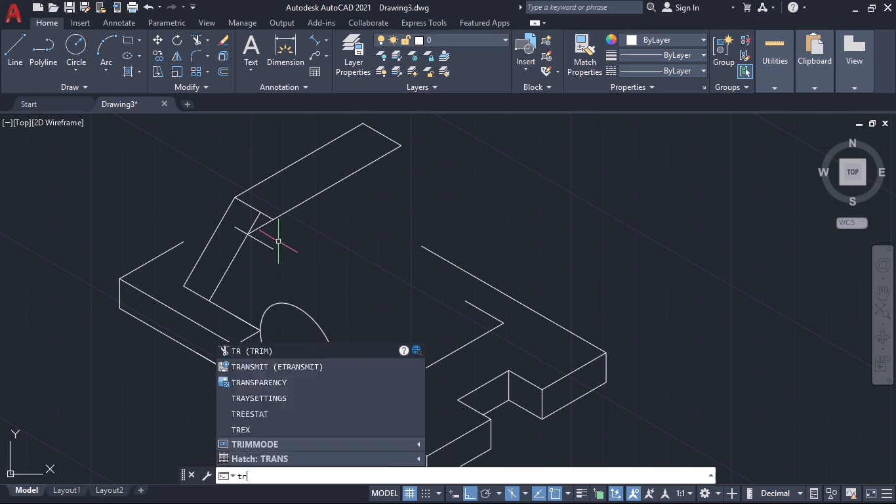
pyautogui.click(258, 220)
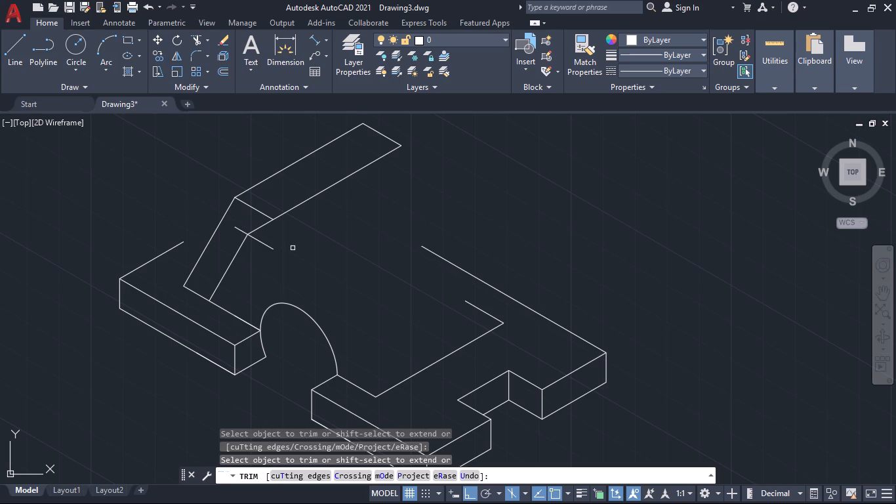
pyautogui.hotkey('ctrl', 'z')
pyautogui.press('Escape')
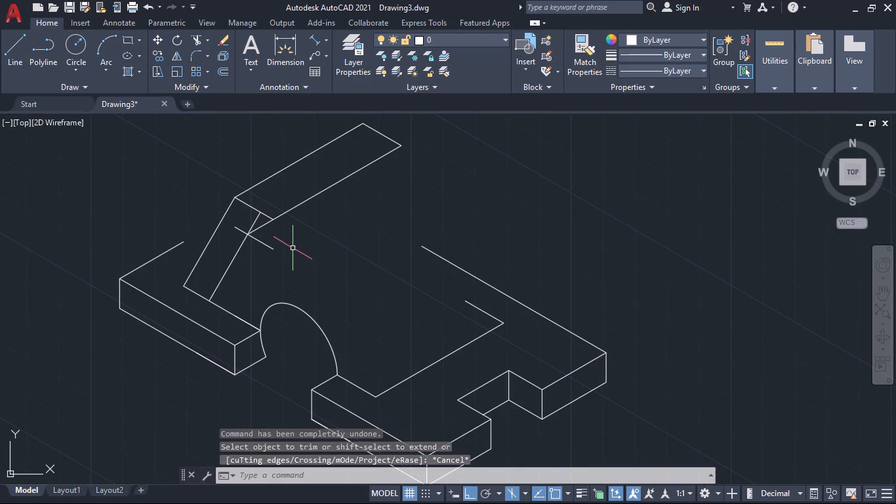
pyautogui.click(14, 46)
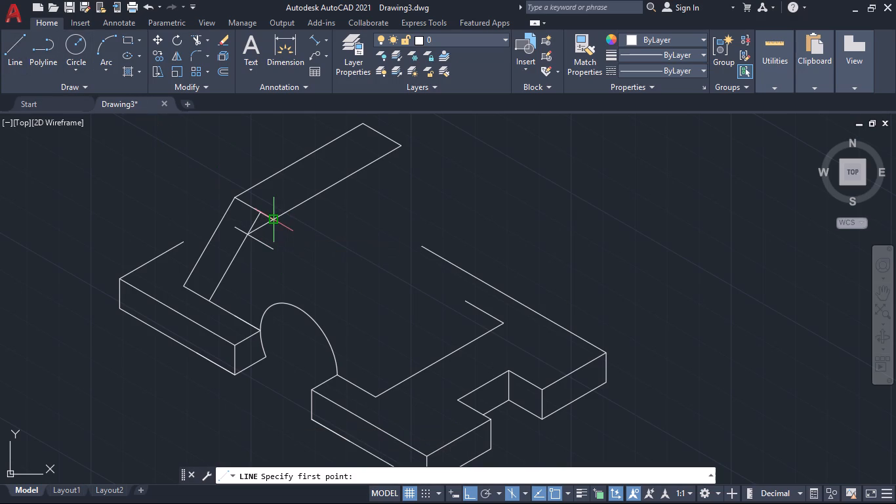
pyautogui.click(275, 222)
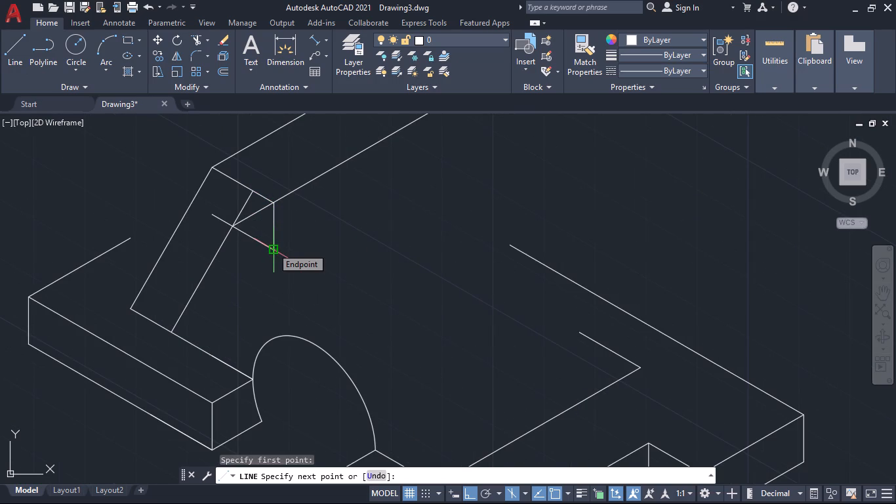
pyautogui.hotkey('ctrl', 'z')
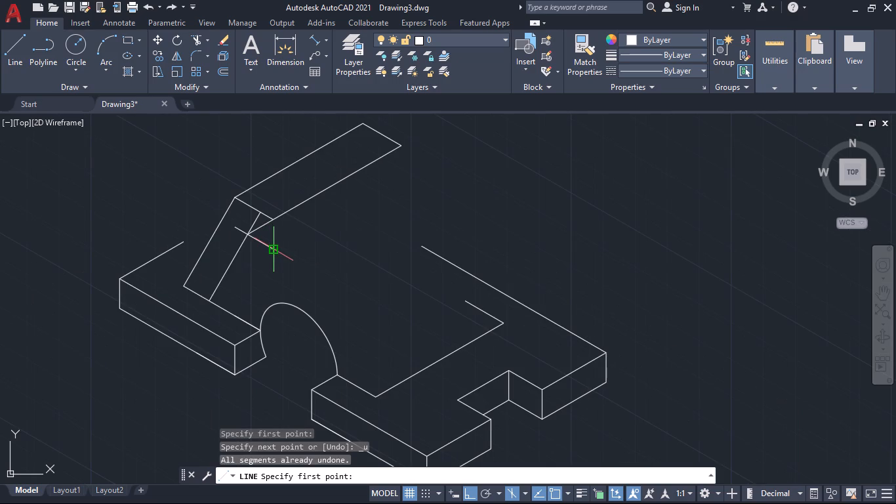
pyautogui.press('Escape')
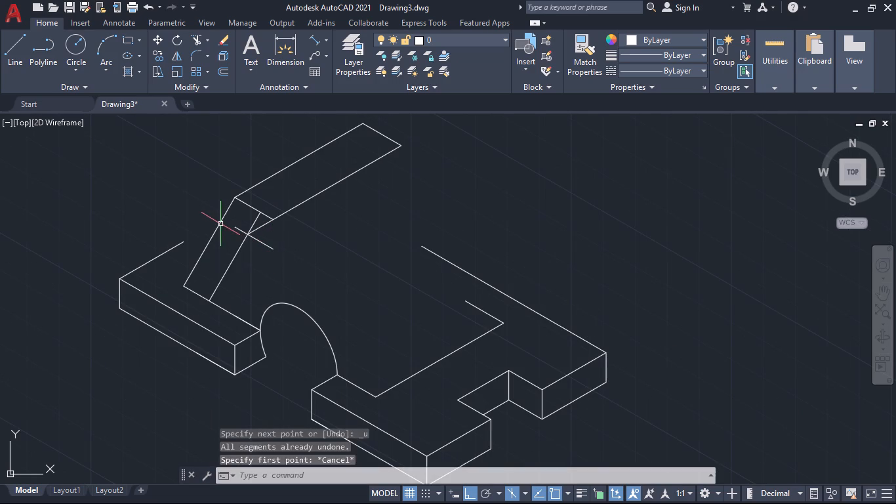
# Copy the original slanted edge 15 units along the top face's front edge to the face's lower front corner.
pyautogui.click(220, 224)
pyautogui.write('co')
pyautogui.press('Return')
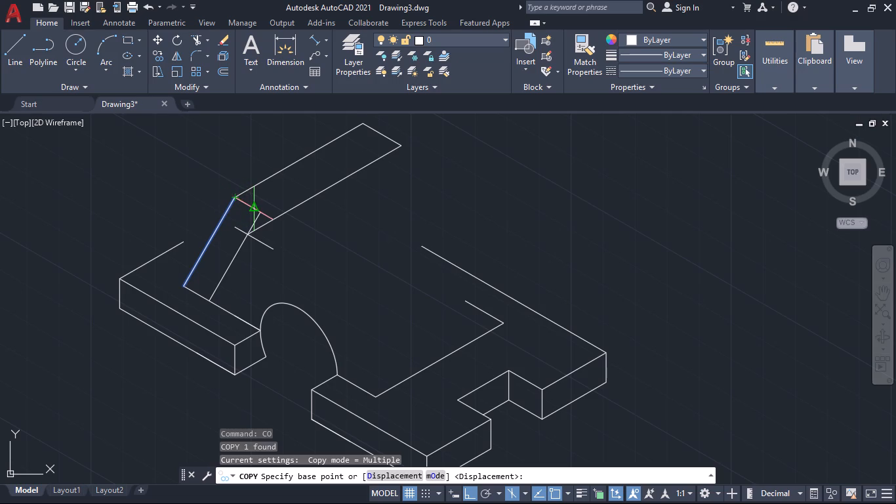
pyautogui.click(237, 199)
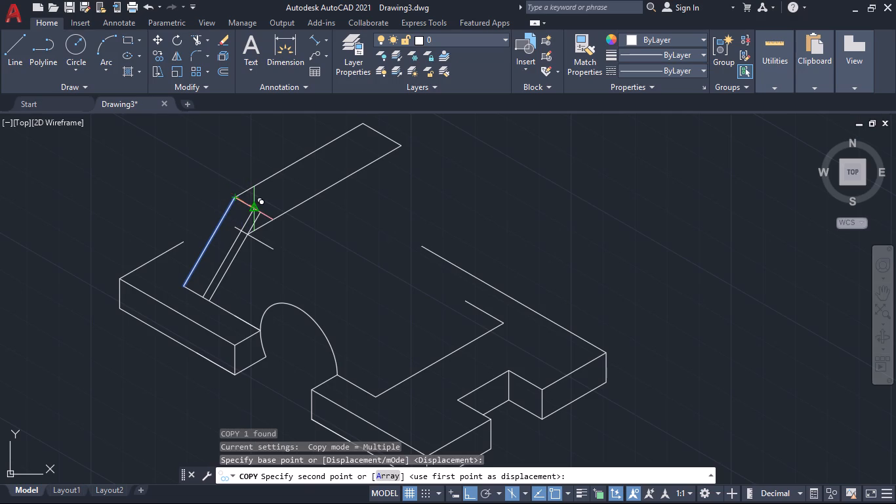
pyautogui.write('15')
pyautogui.press('Return')
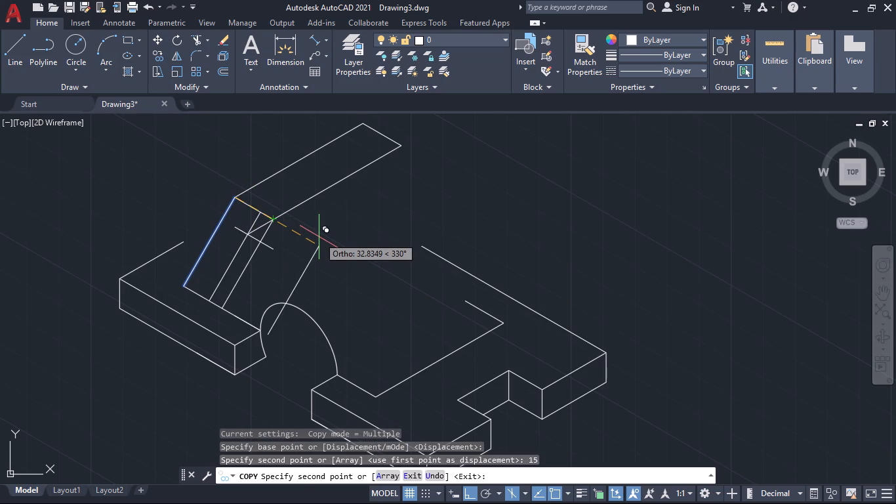
pyautogui.press('Escape')
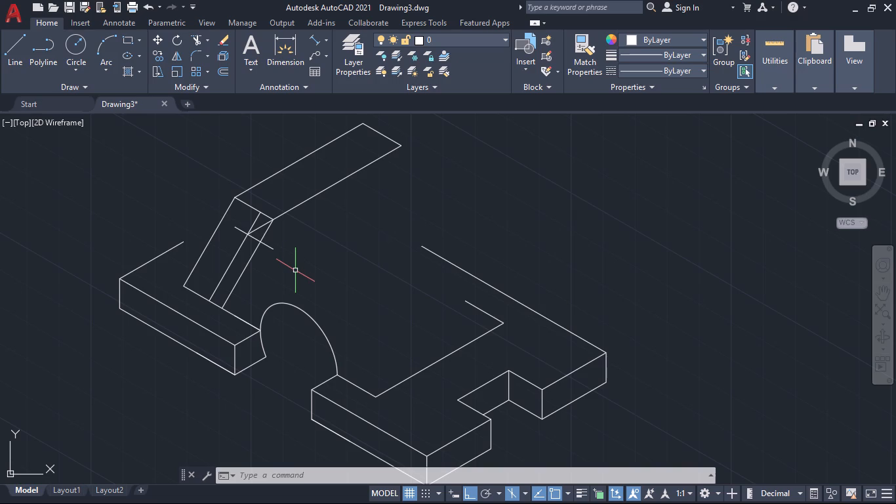
# Erase the two copied slanted edges and the copied 15-unit edge below the upright's top face.
pyautogui.click(253, 254)
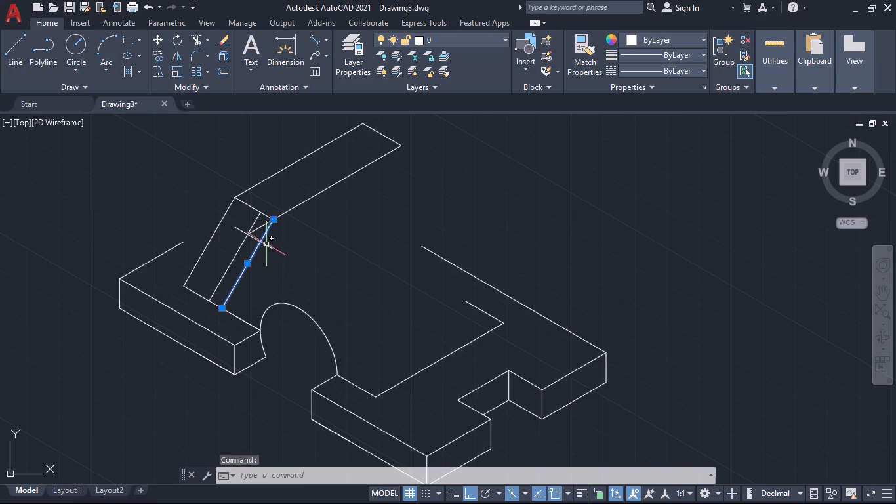
pyautogui.click(266, 245)
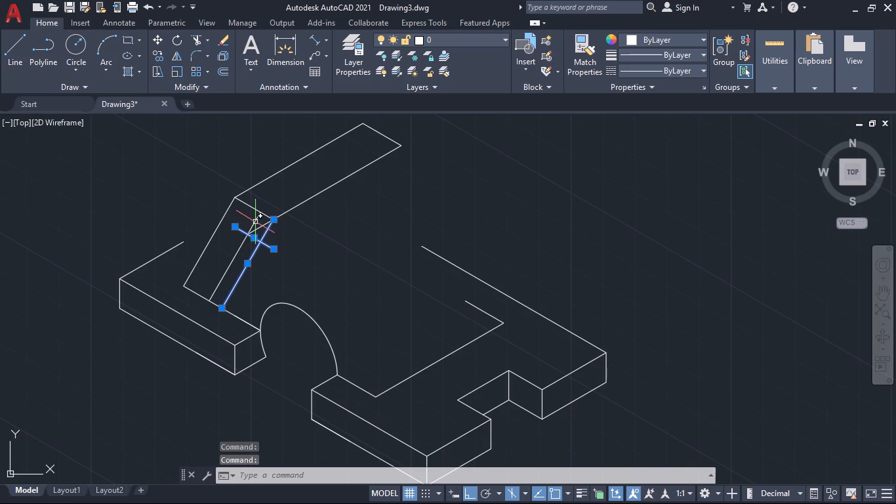
pyautogui.click(255, 222)
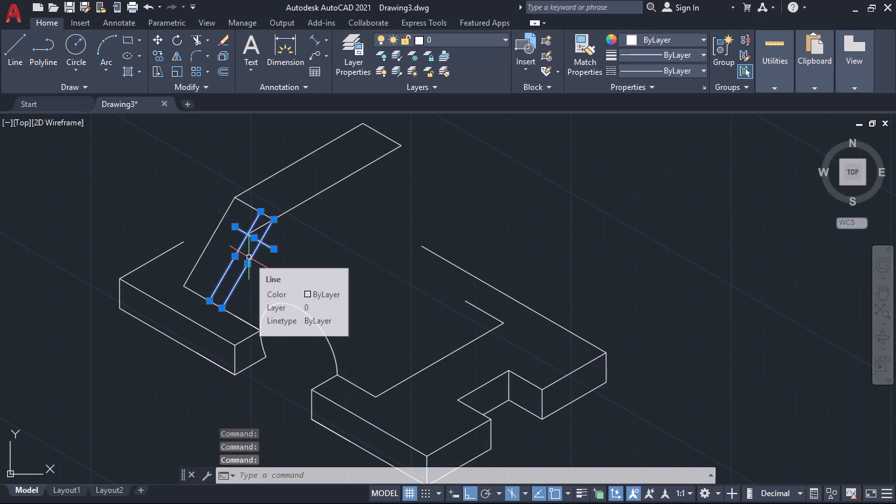
pyautogui.press('Delete')
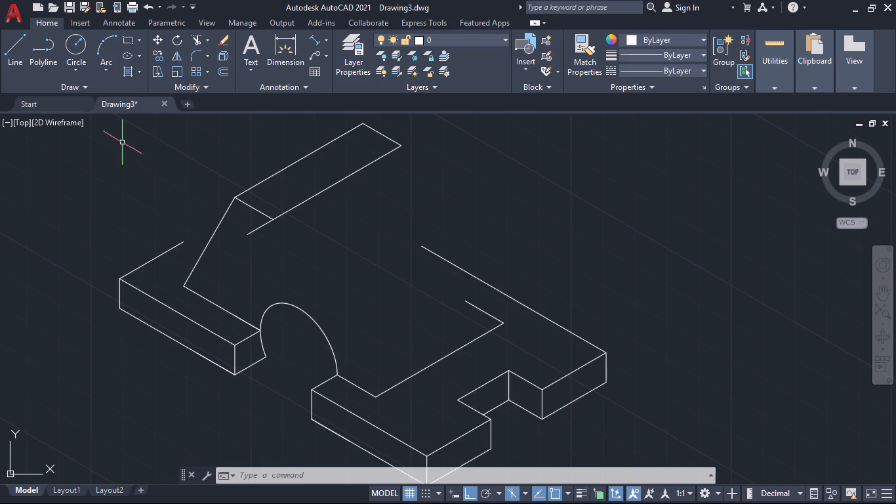
# Draw a line at 330° from the short edge's free lower end, trying two 20-unit segments, undoing them, and making it 50 units.
pyautogui.click(18, 41)
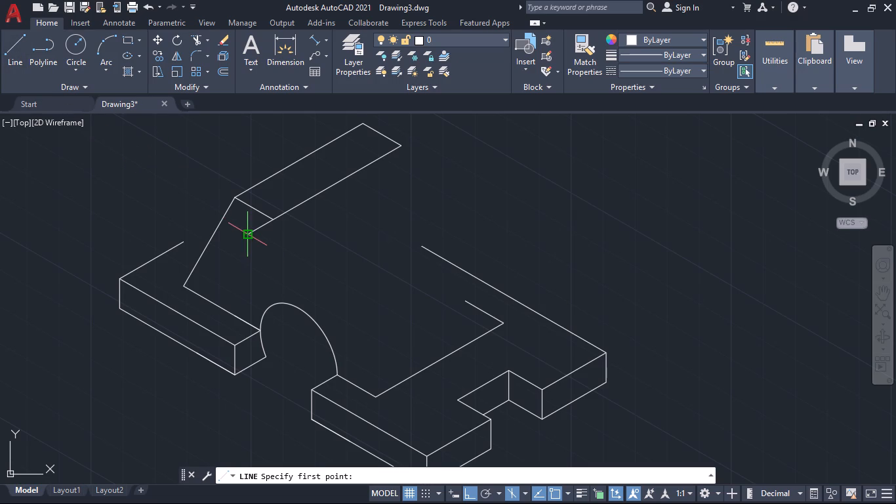
pyautogui.click(246, 234)
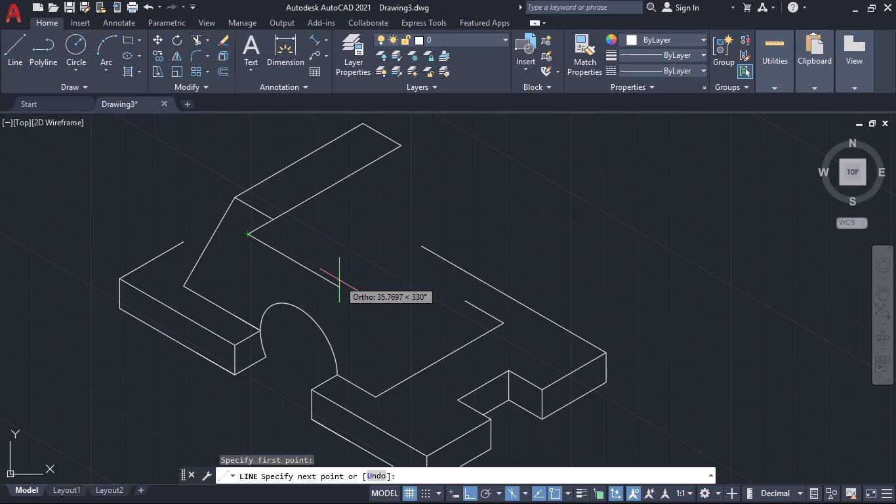
pyautogui.write('20')
pyautogui.press('Return')
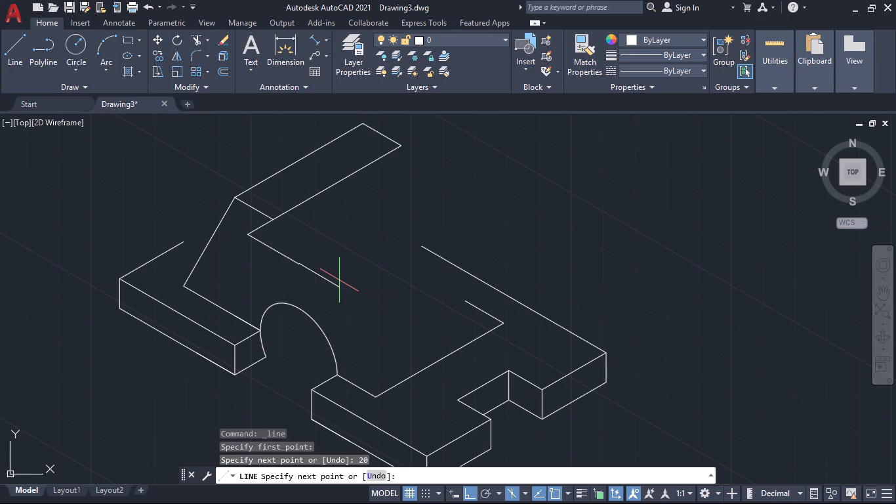
pyautogui.write('20')
pyautogui.press('Return')
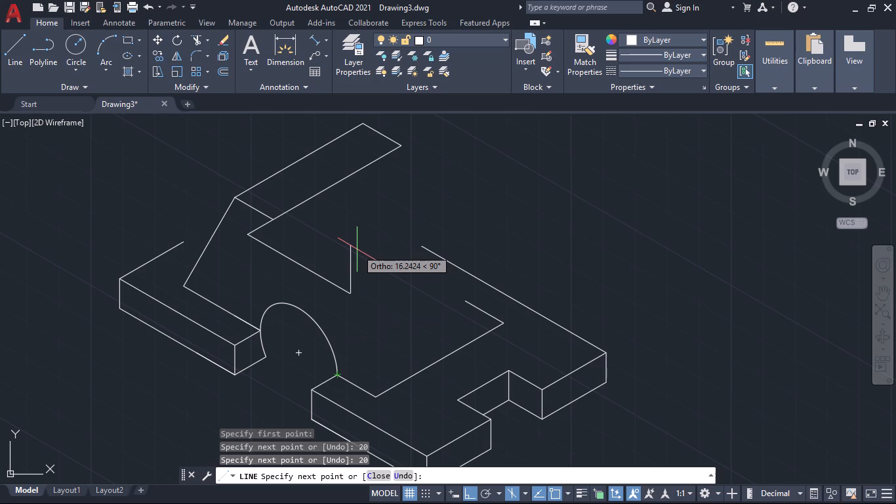
pyautogui.hotkey('ctrl', 'z')
pyautogui.hotkey('ctrl', 'z')
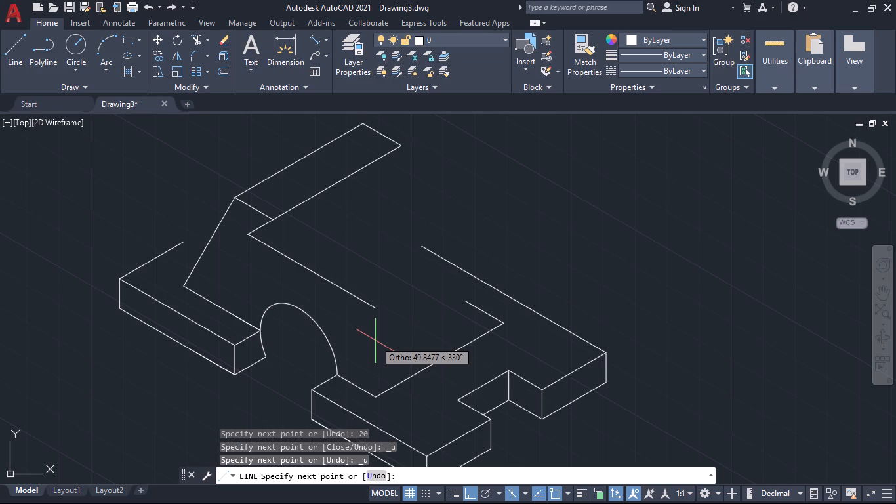
pyautogui.write('50')
pyautogui.press('Return')
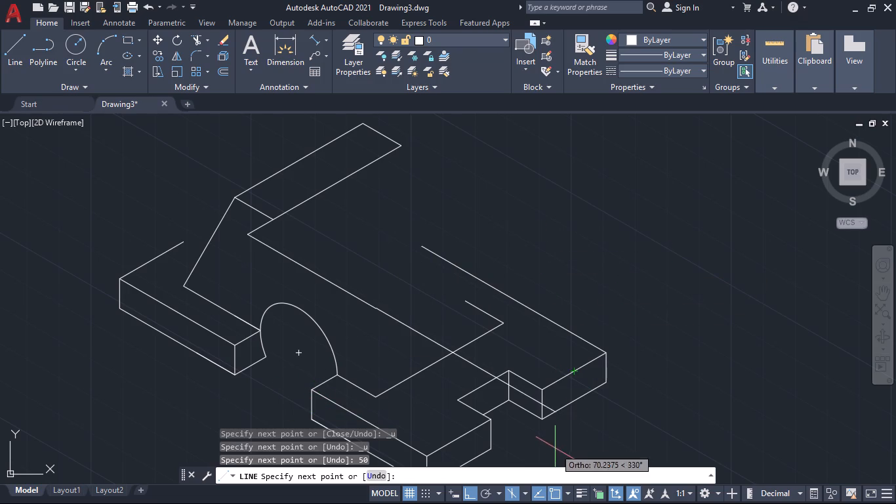
# Continue from the 50-unit line's end with a 10-unit vertical up, 5 units back at 150°, and 10 units down, switching isoplanes as needed.
pyautogui.click(525, 492)
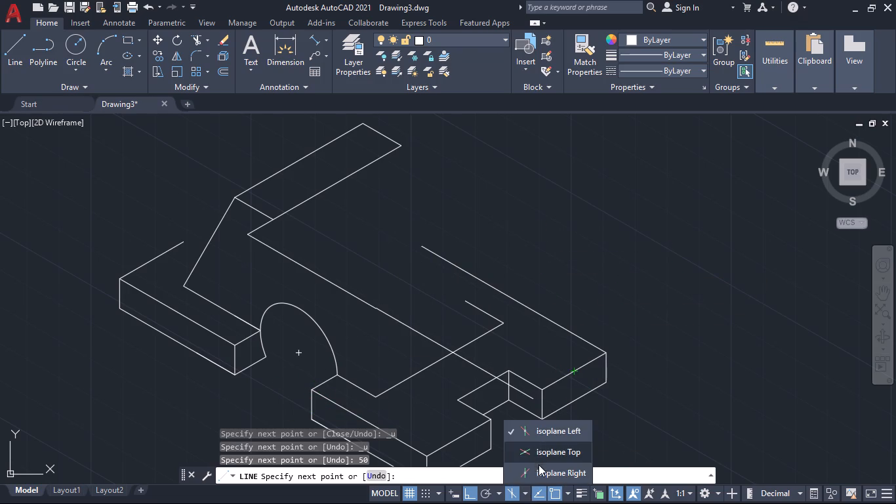
pyautogui.click(539, 467)
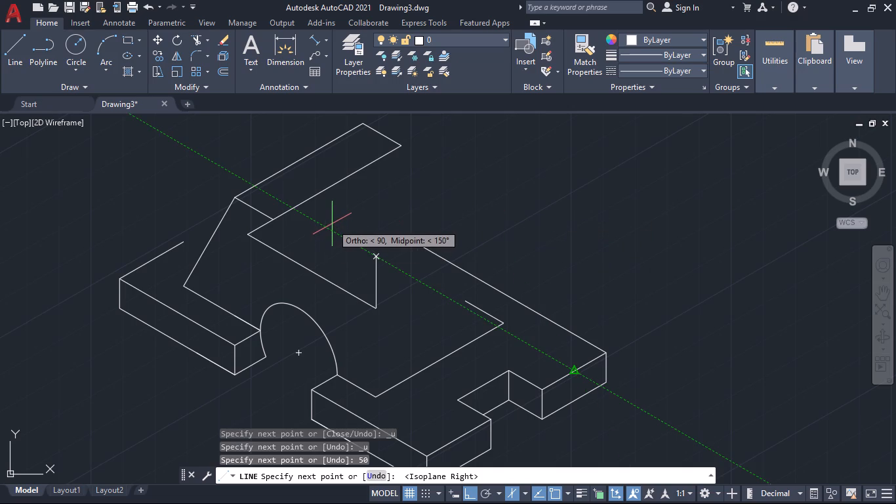
pyautogui.write('10')
pyautogui.press('Return')
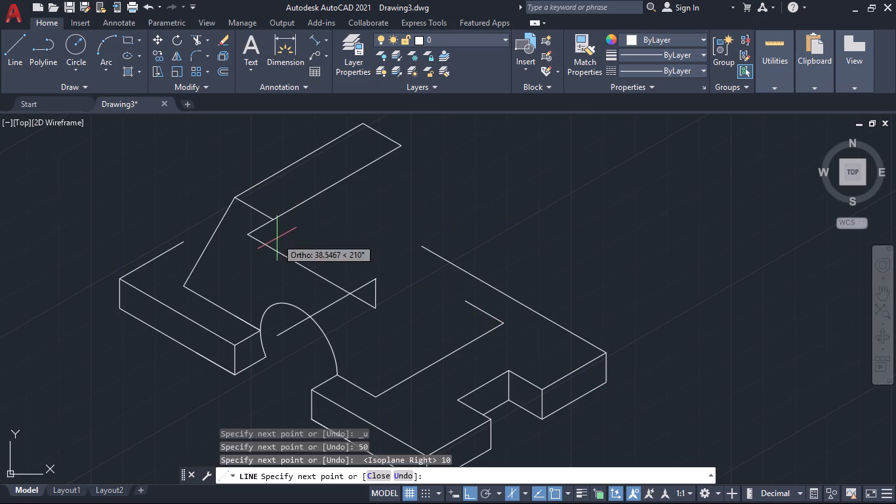
pyautogui.click(526, 495)
pyautogui.click(541, 430)
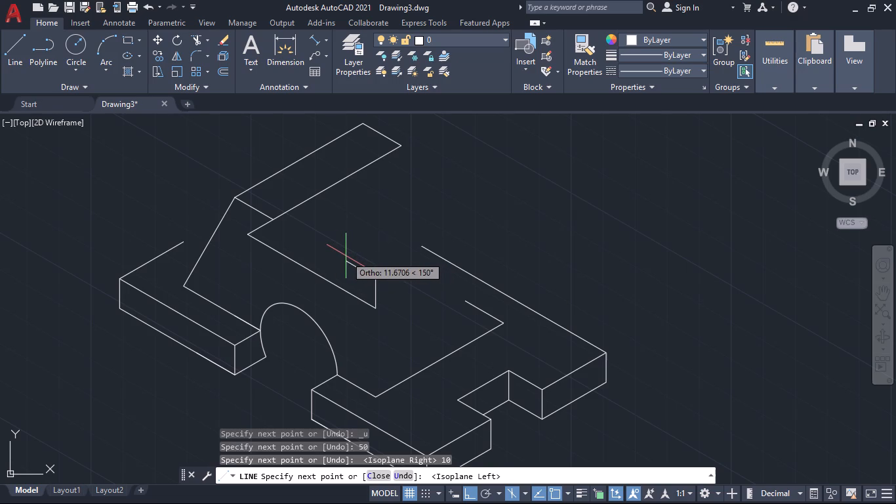
pyautogui.press('5')
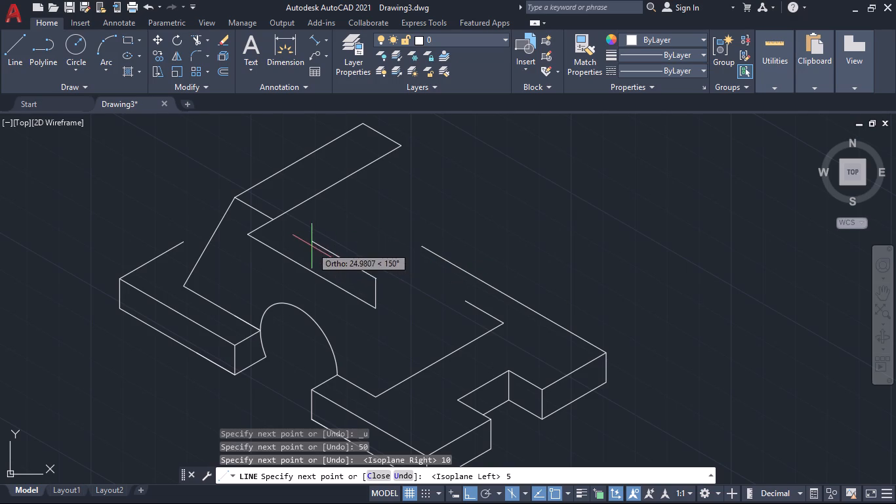
pyautogui.press('Return')
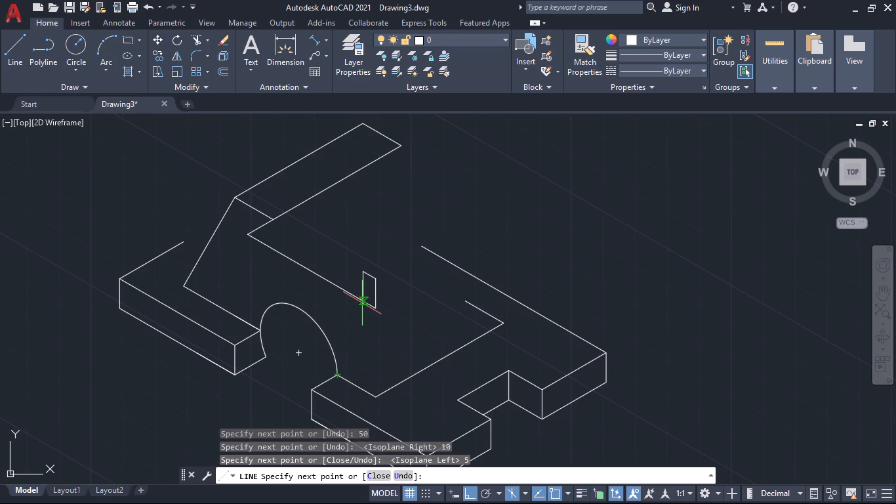
pyautogui.write('10')
pyautogui.press('Return')
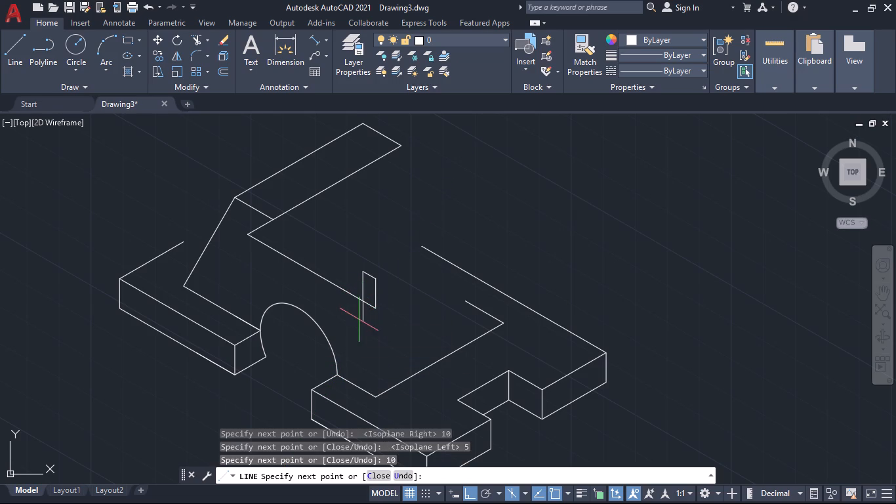
pyautogui.press('space')
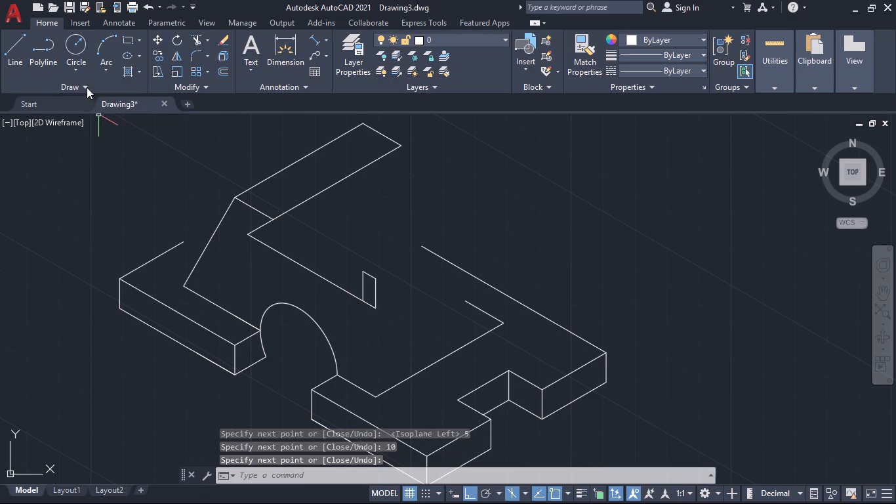
# Draw a diagonal across the 5 by 10 outline from its rear upper corner to the 50-unit line's lower end.
pyautogui.click(22, 42)
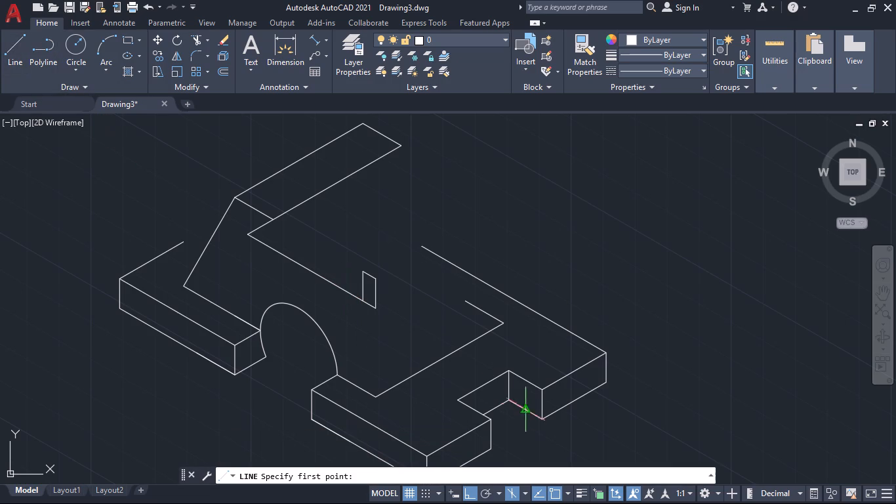
pyautogui.click(527, 492)
pyautogui.click(531, 467)
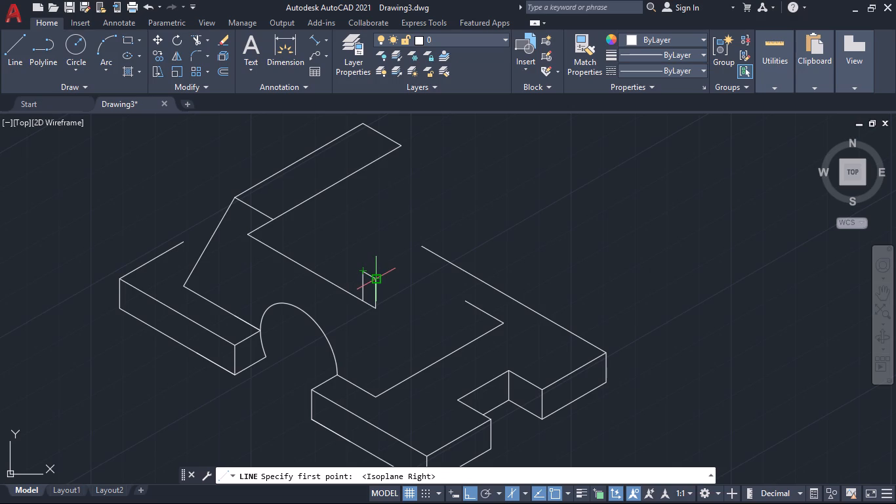
pyautogui.click(358, 270)
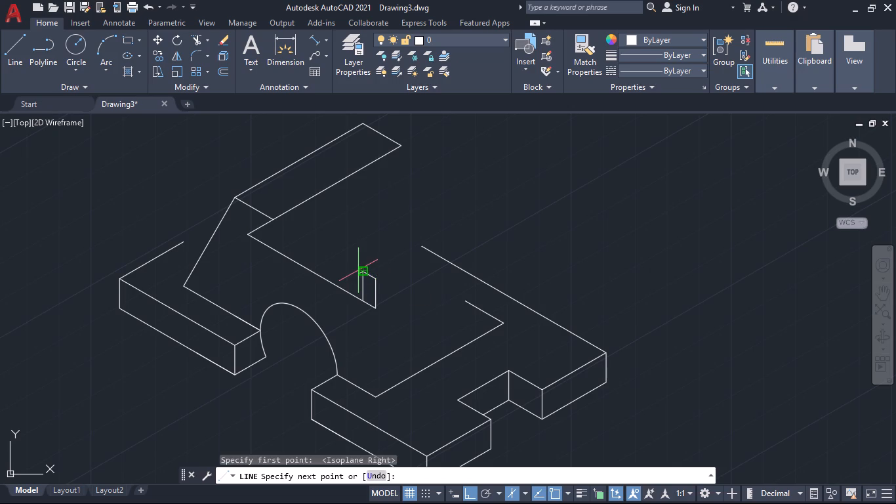
pyautogui.click(375, 304)
pyautogui.press('space')
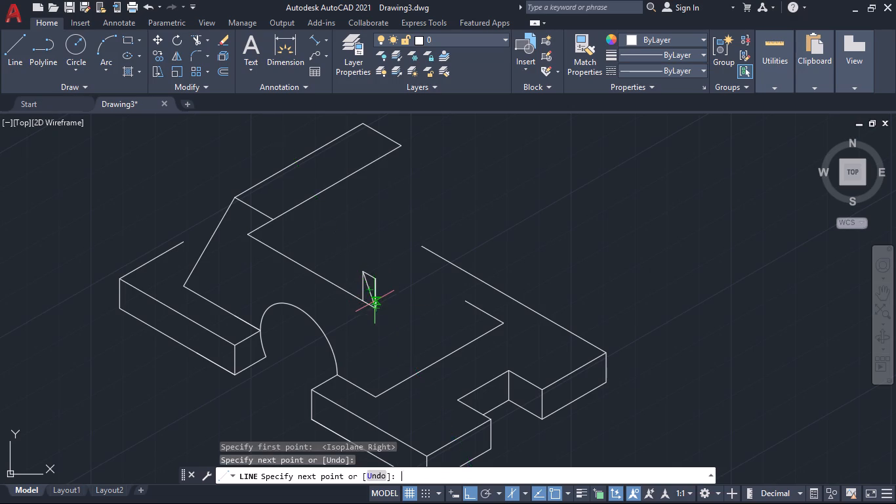
# From the diagonal's upper end, draw 50 units at 30° and 15 units at 330°, then a line back to the diagonal's lower end.
pyautogui.press('space')
pyautogui.click(360, 268)
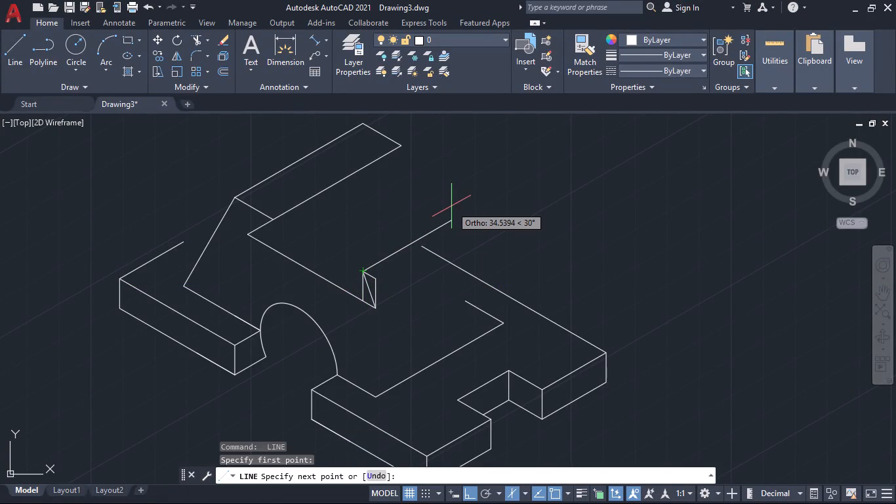
pyautogui.write('50')
pyautogui.press('Return')
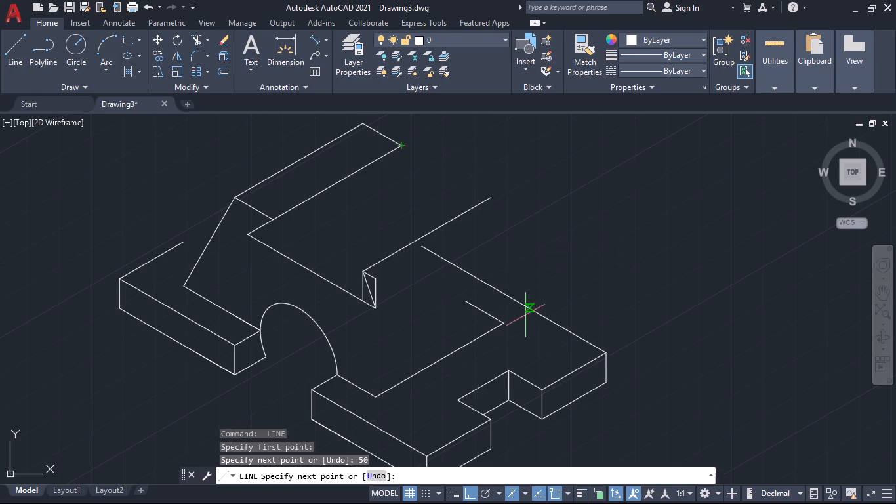
pyautogui.click(521, 492)
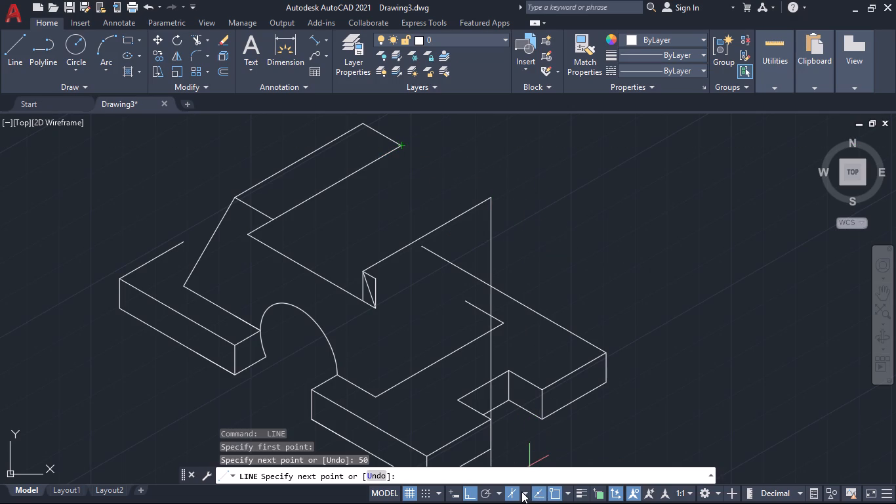
pyautogui.click(539, 428)
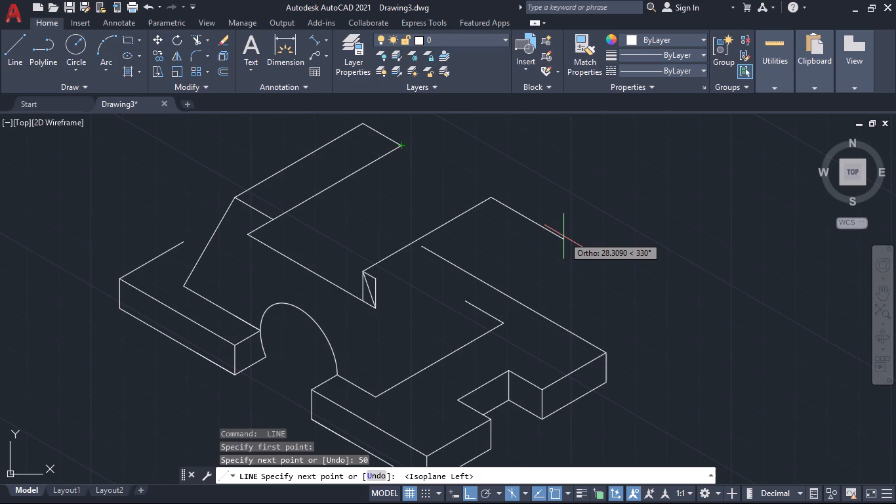
pyautogui.write('15')
pyautogui.press('Return')
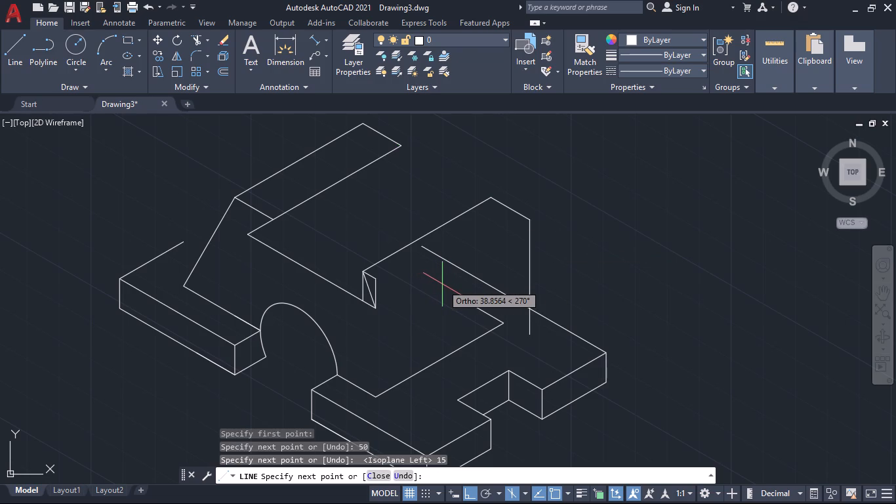
pyautogui.click(523, 491)
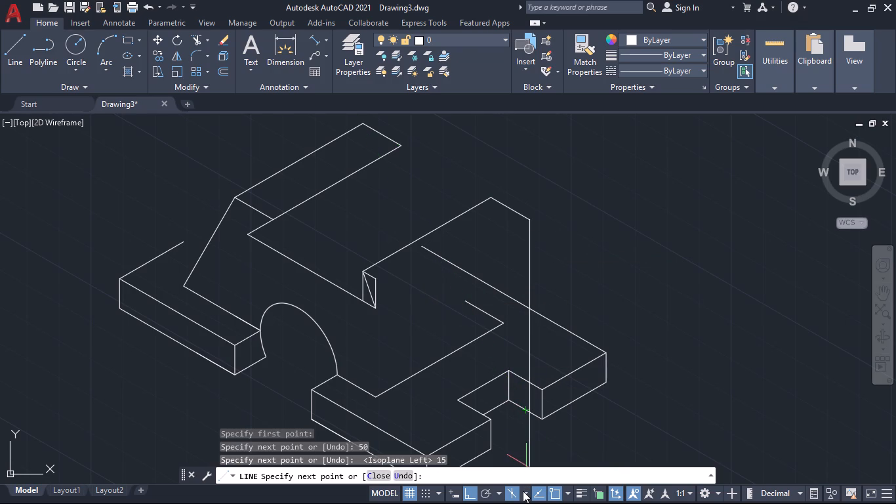
pyautogui.click(527, 472)
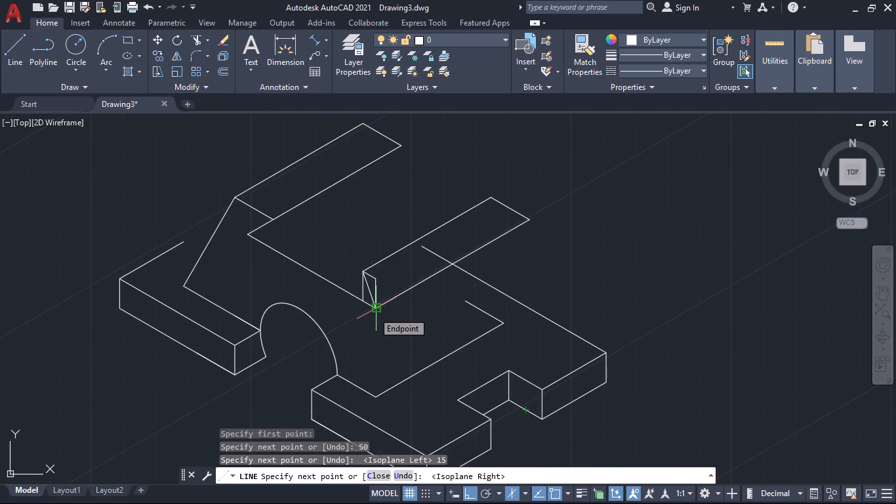
pyautogui.click(373, 312)
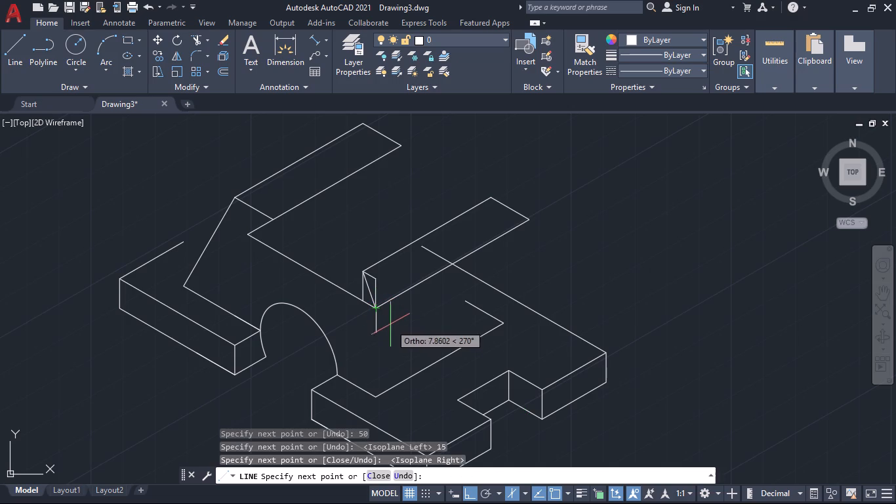
pyautogui.press('space')
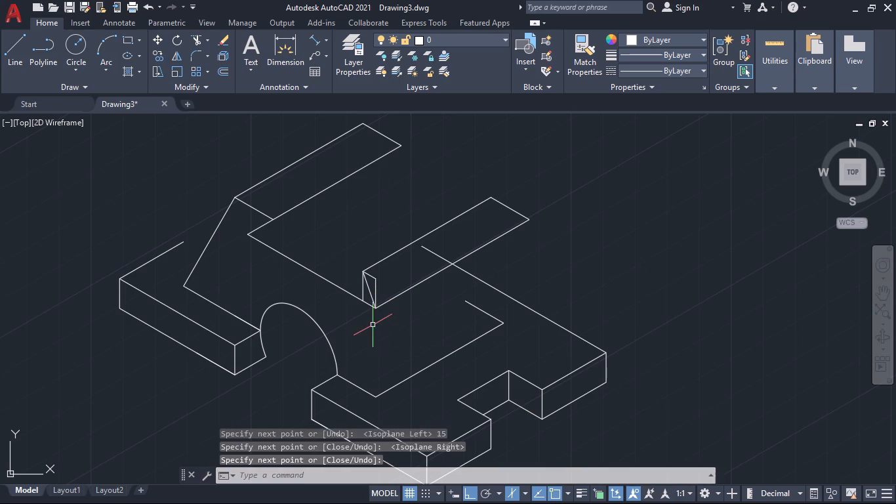
# Erase the 10-unit vertical line at the diagonal's upper end.
pyautogui.click(362, 291)
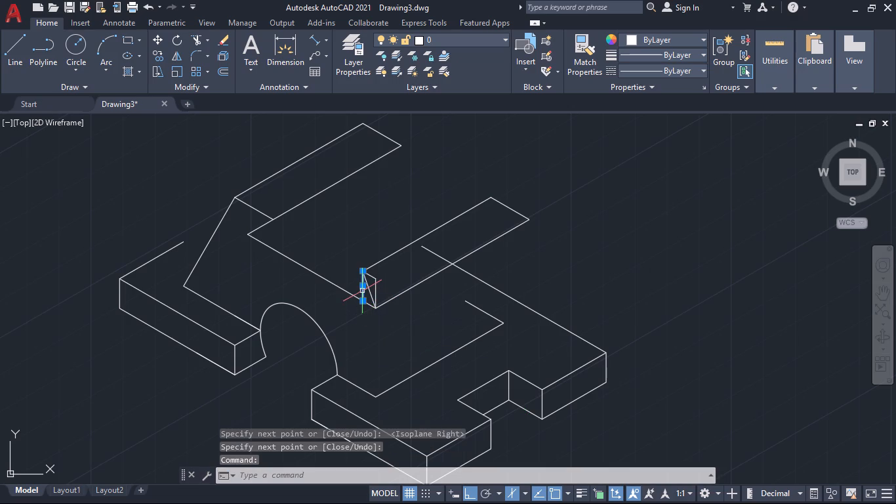
pyautogui.press('Delete')
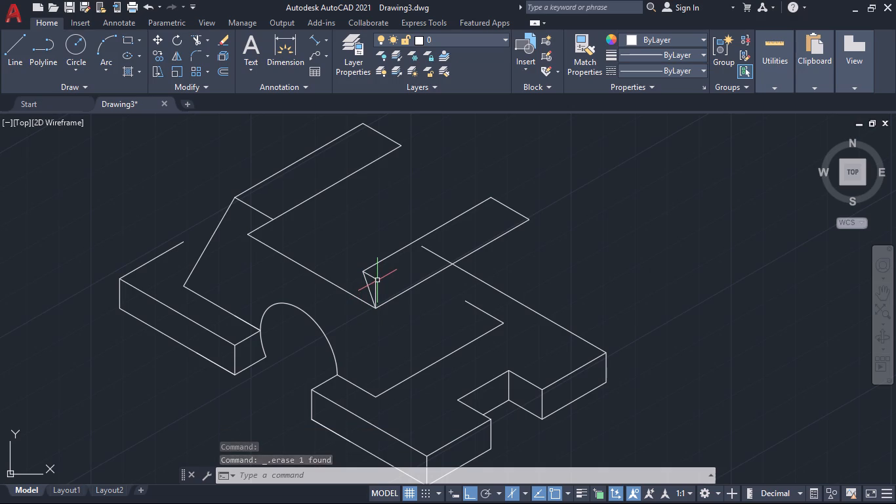
# Erase the leftover 5-unit and 10-unit construction lines and the long line running back to the diagonal's lower end.
pyautogui.click(377, 280)
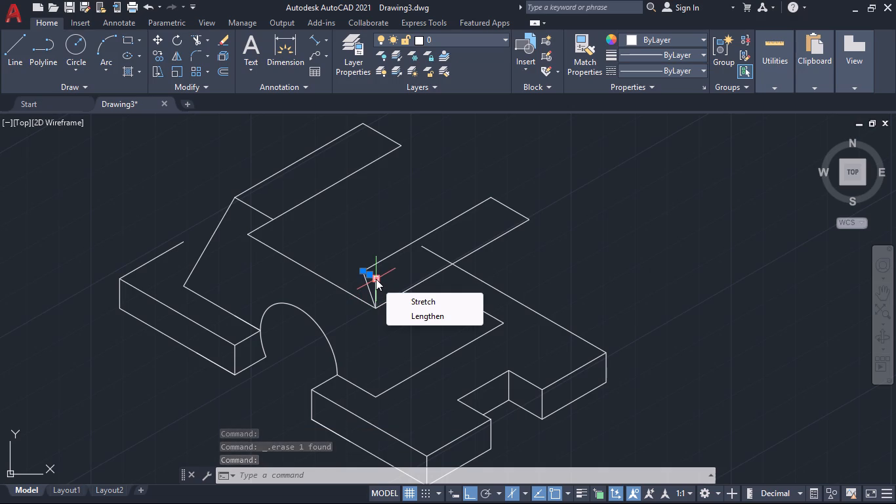
pyautogui.click(375, 290)
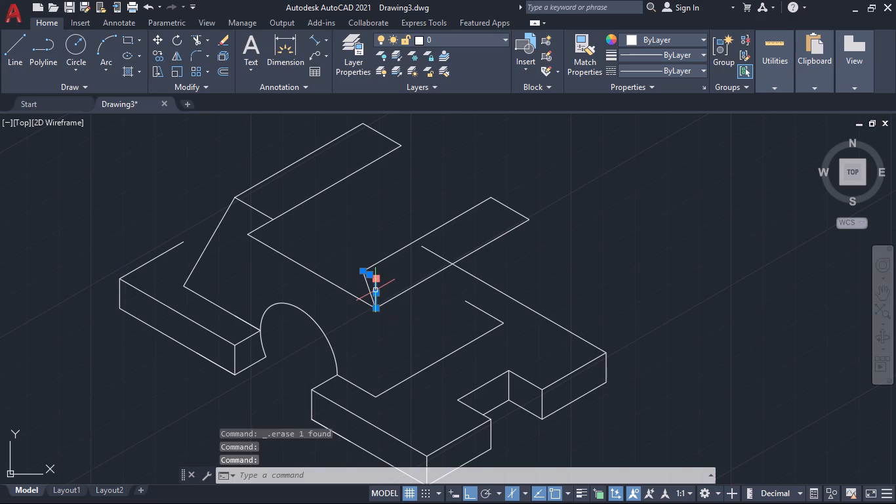
pyautogui.press('Delete')
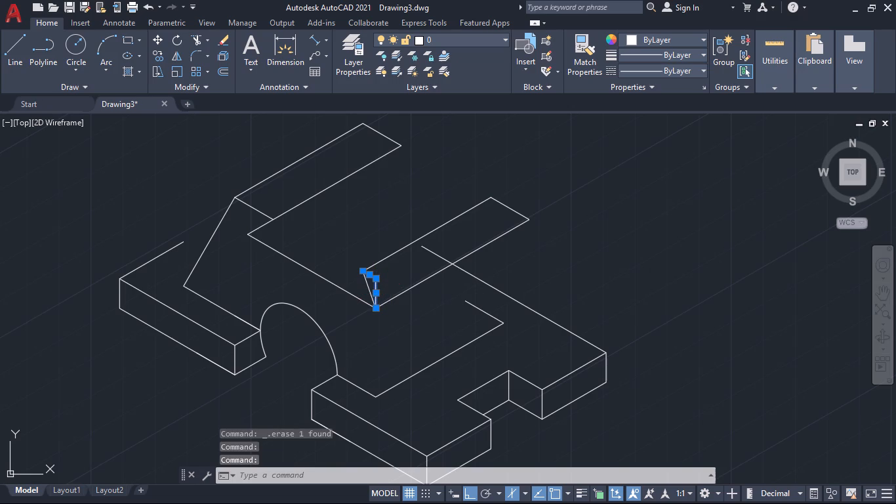
pyautogui.click(400, 294)
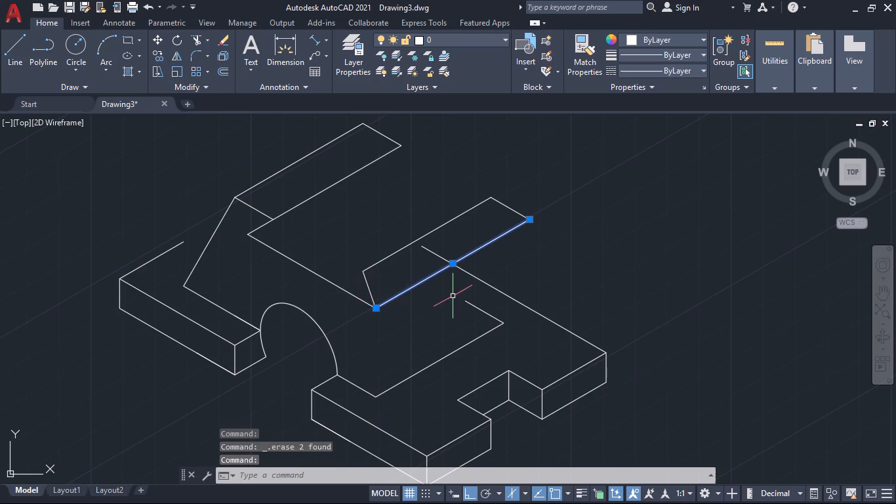
pyautogui.press('Delete')
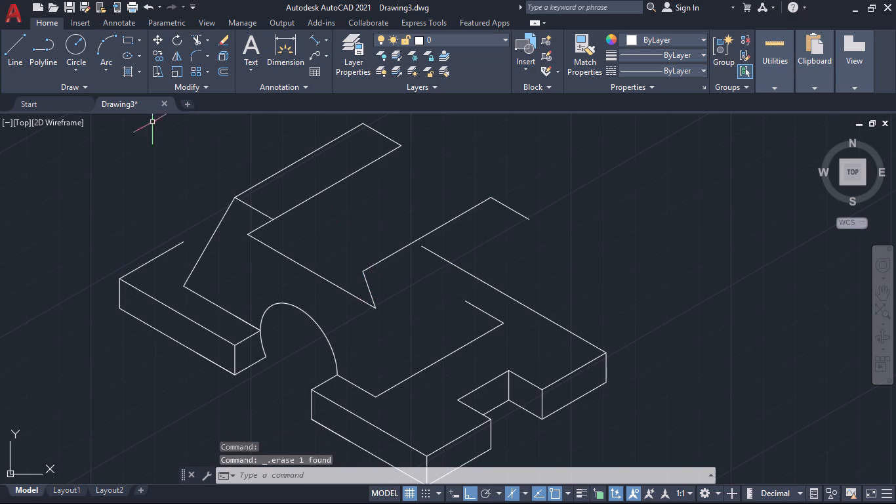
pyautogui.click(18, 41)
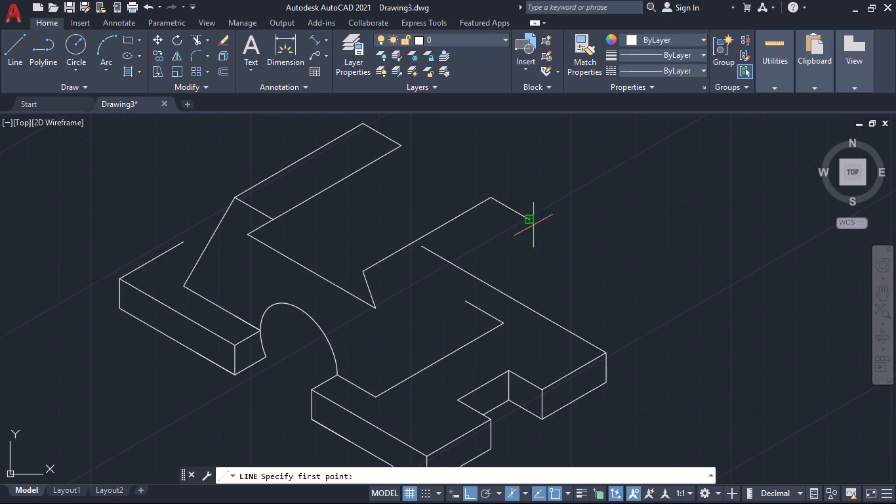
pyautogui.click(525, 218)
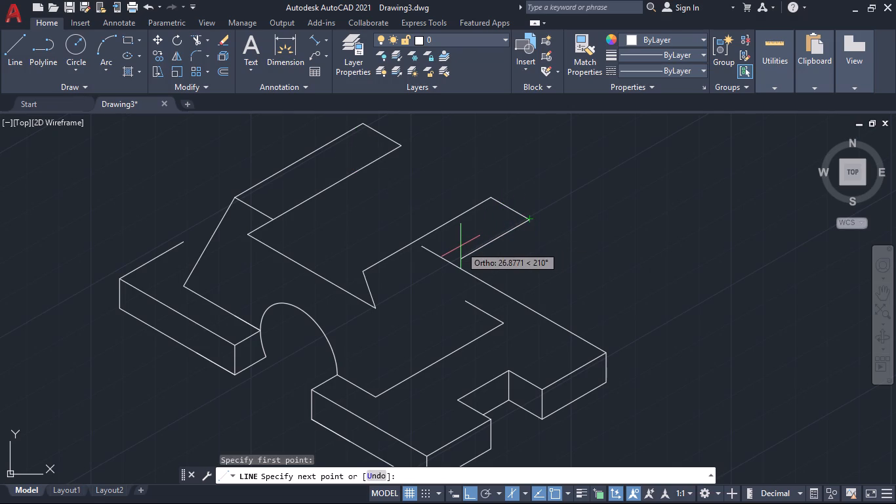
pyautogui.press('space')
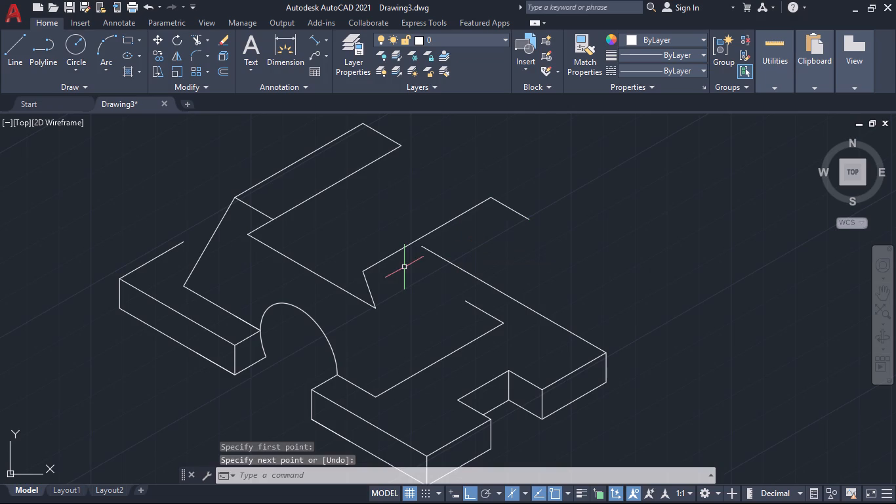
# From the diagonal's upper end, draw 15 units at 330° on Isoplane Left, then join the far 15-unit edge's free end on Isoplane Right.
pyautogui.press('space')
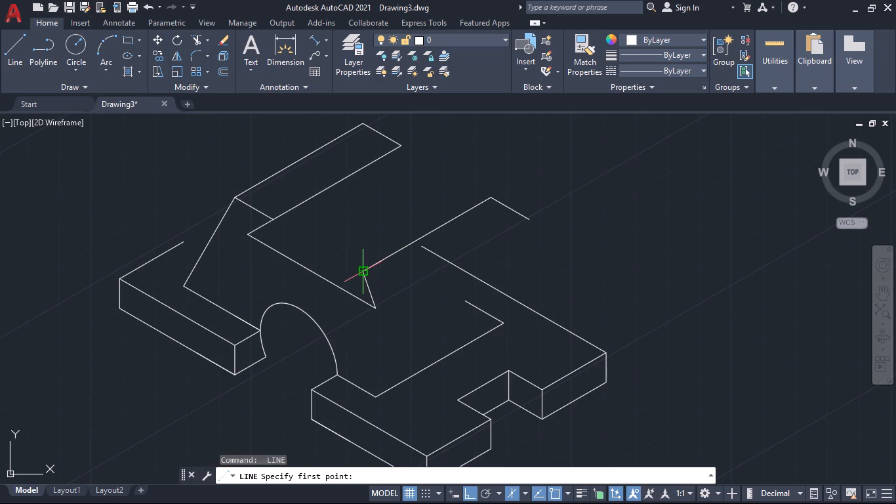
pyautogui.click(363, 271)
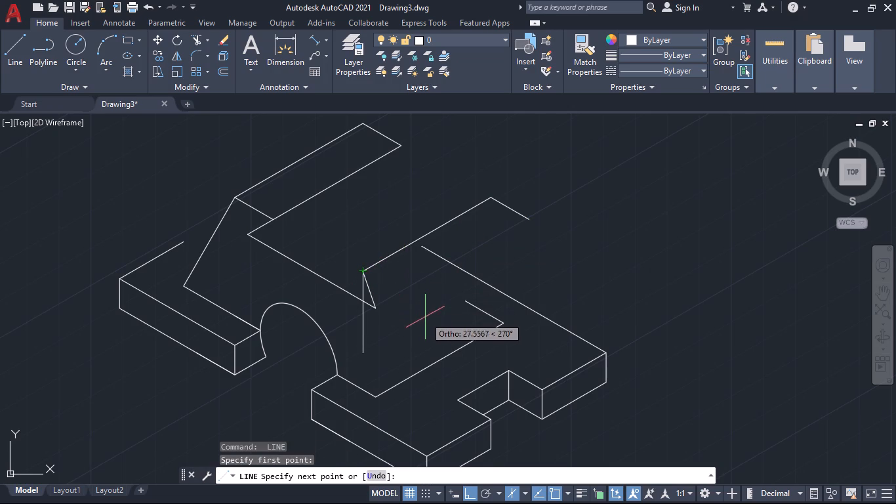
pyautogui.click(522, 492)
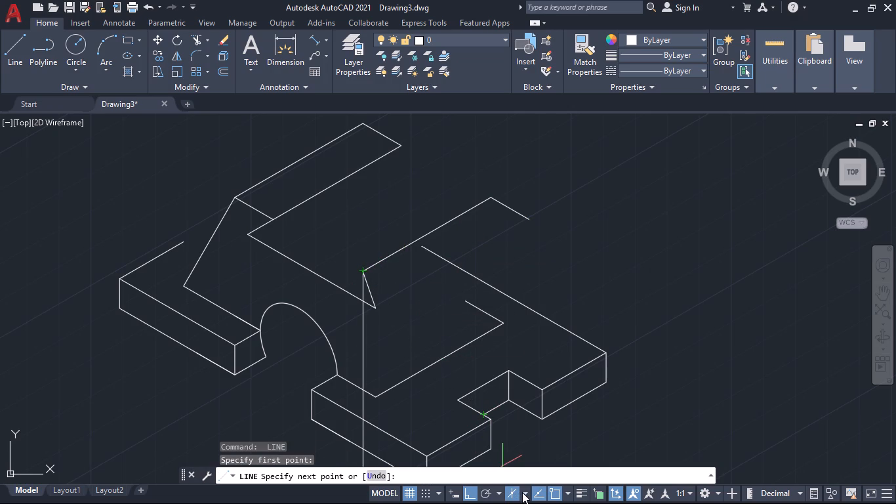
pyautogui.click(533, 434)
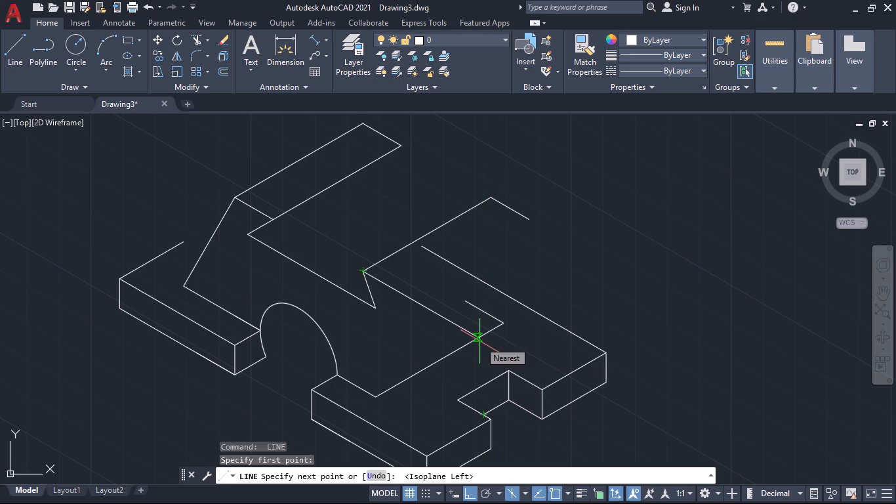
pyautogui.write('15')
pyautogui.press('Return')
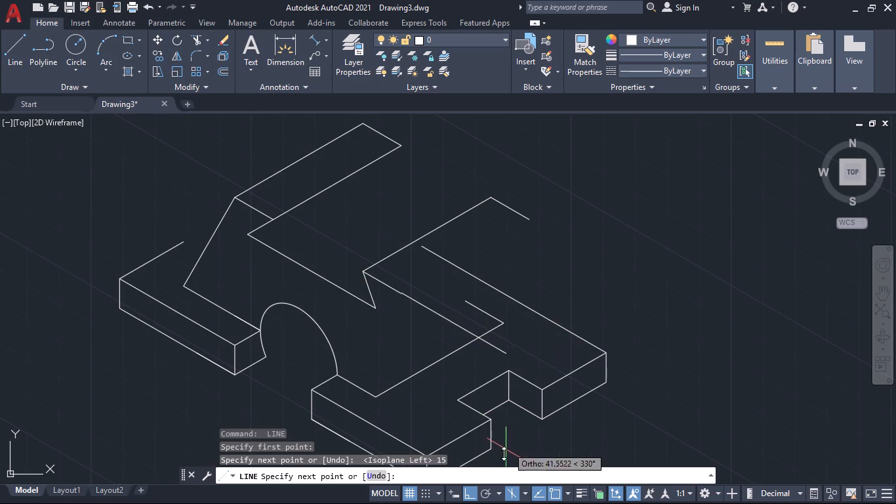
pyautogui.click(525, 489)
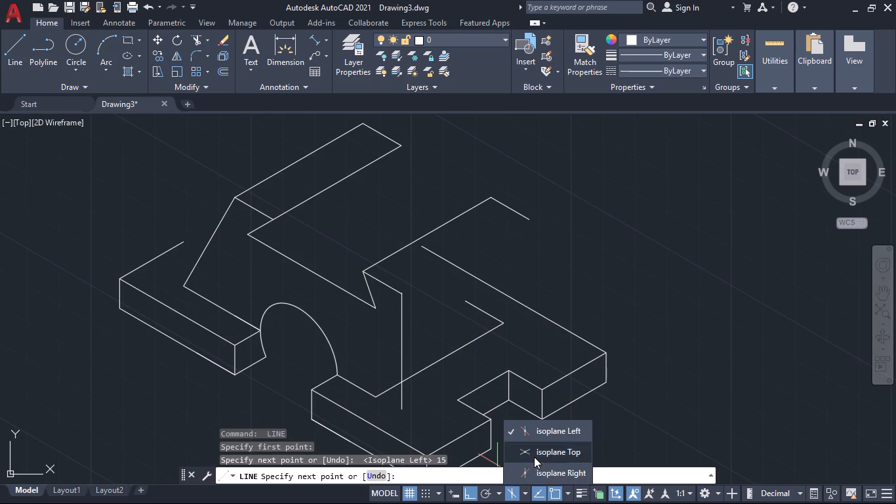
pyautogui.click(531, 467)
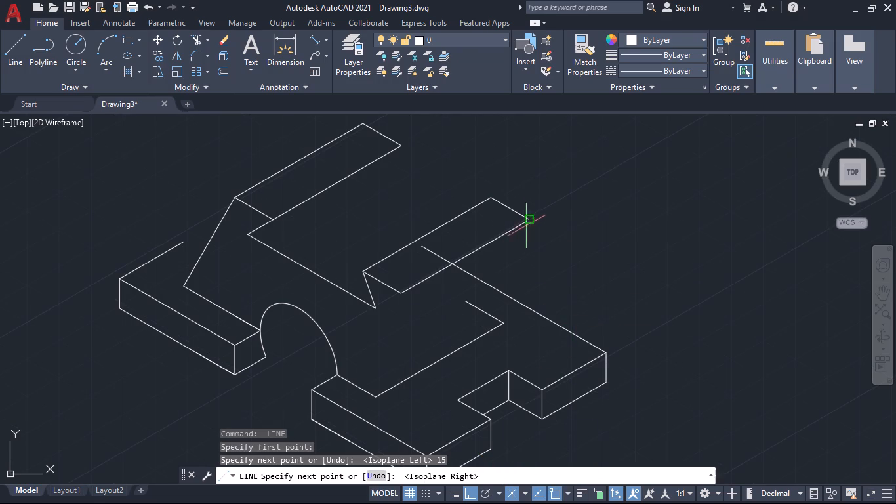
pyautogui.click(528, 221)
pyautogui.press('space')
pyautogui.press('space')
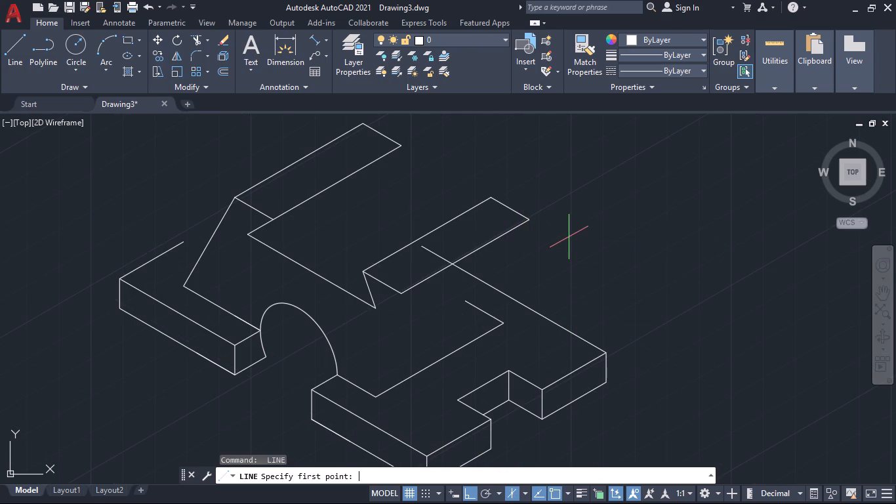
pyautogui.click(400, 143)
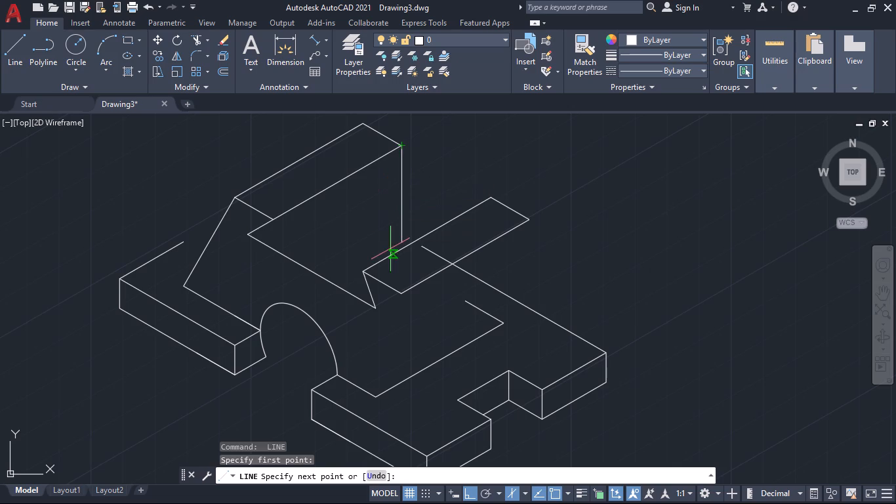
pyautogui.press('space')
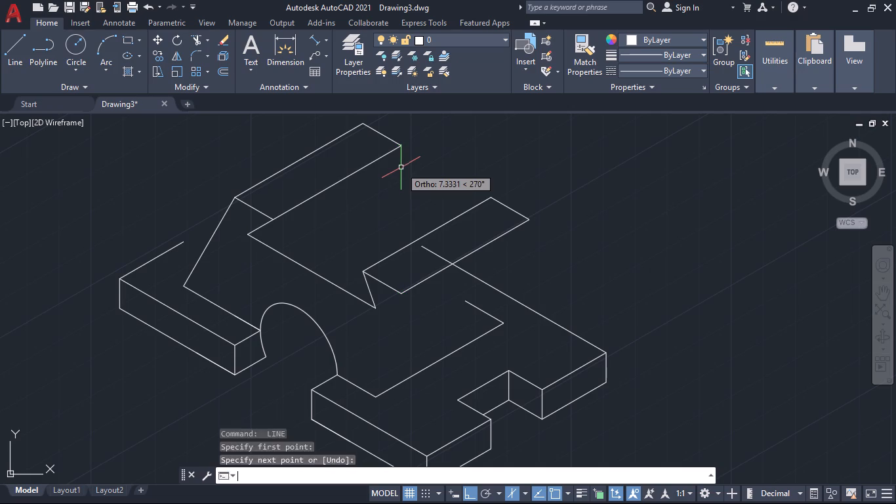
# Start a new line for the edge at the outer end of the new 15-unit line.
pyautogui.press('space')
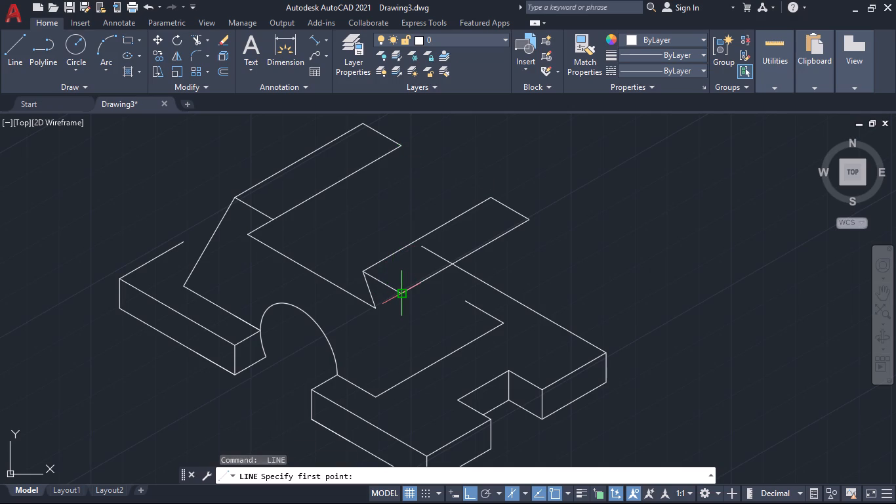
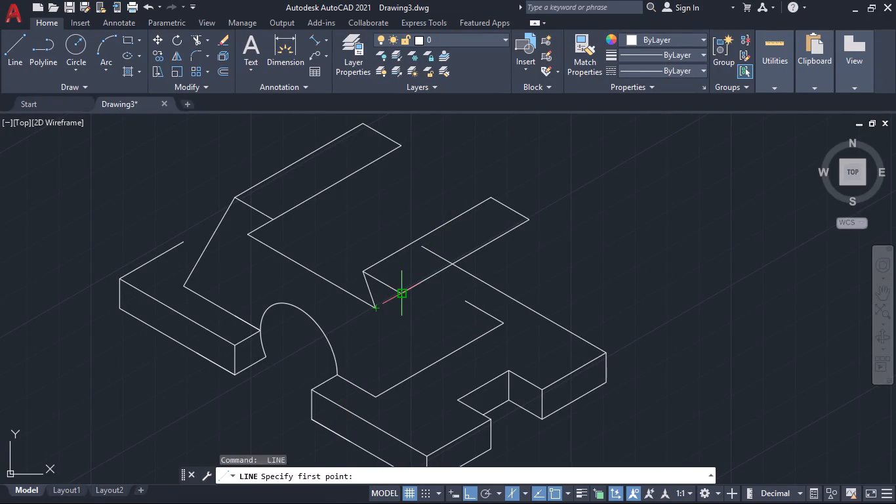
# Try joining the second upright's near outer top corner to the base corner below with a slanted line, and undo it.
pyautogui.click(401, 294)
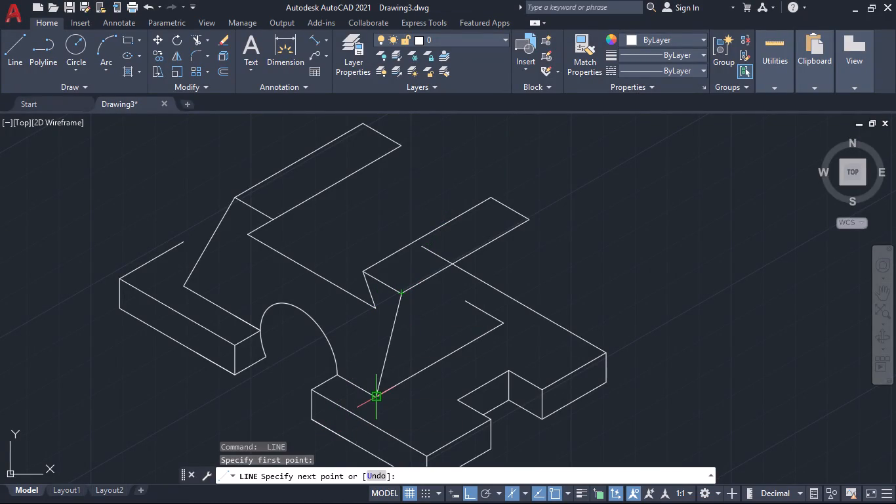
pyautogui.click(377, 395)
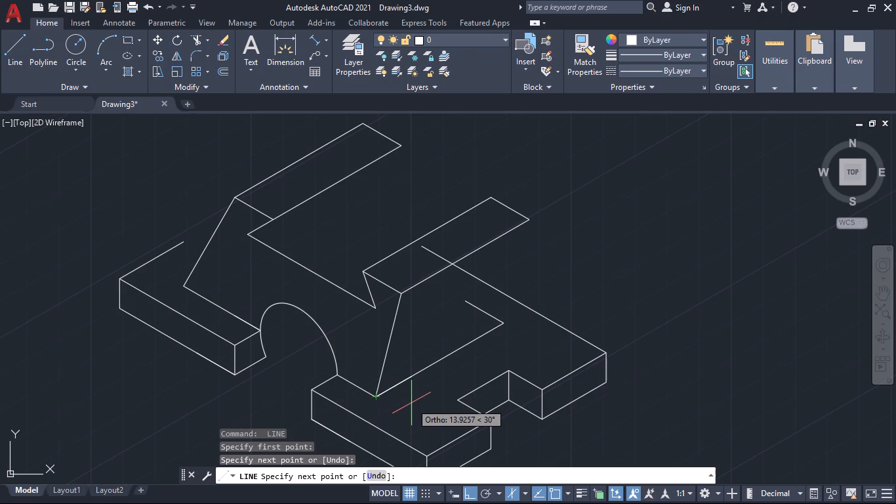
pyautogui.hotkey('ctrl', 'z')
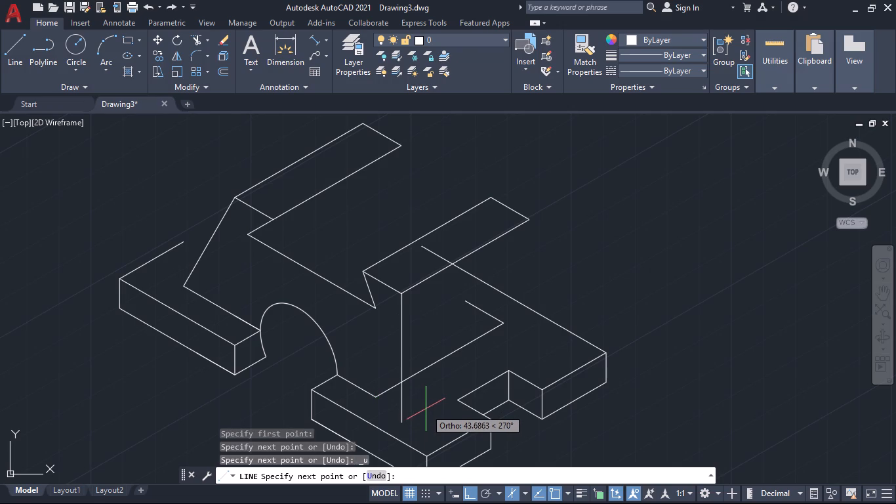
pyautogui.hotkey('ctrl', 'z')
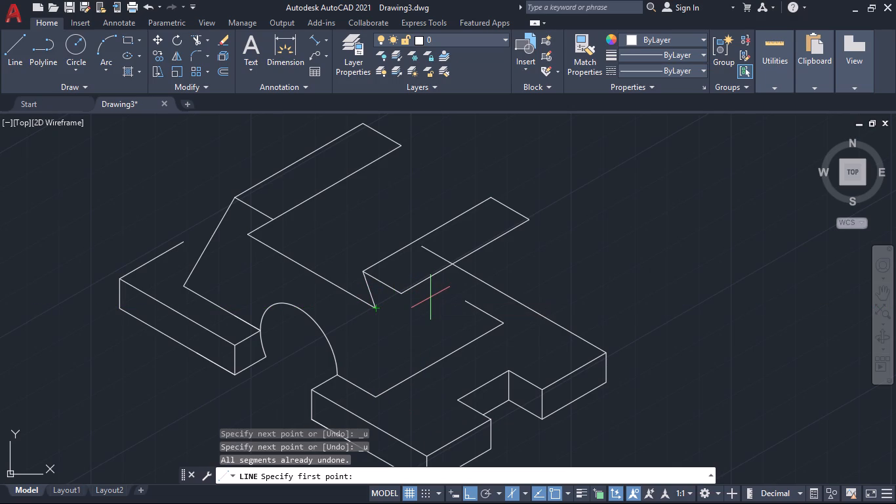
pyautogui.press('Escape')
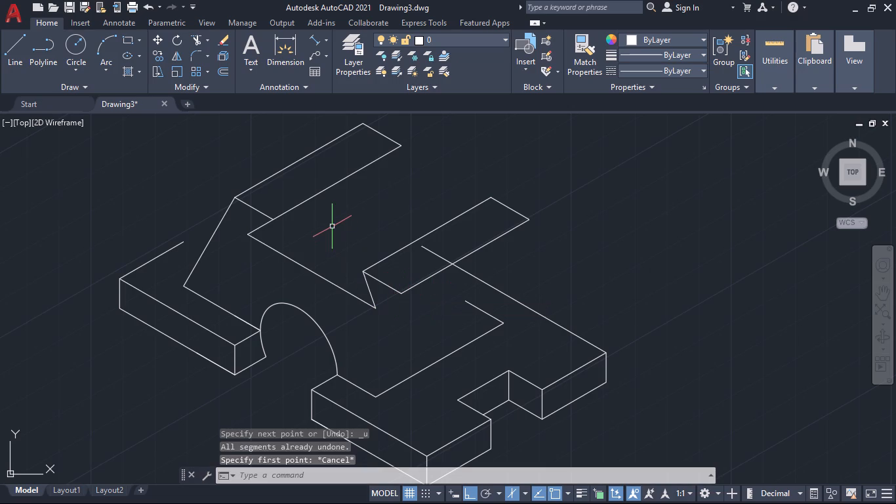
# Move the second upright's top outline and short slanted edge 20 units toward the opposite upright on Isoplane Left.
pyautogui.click(331, 156)
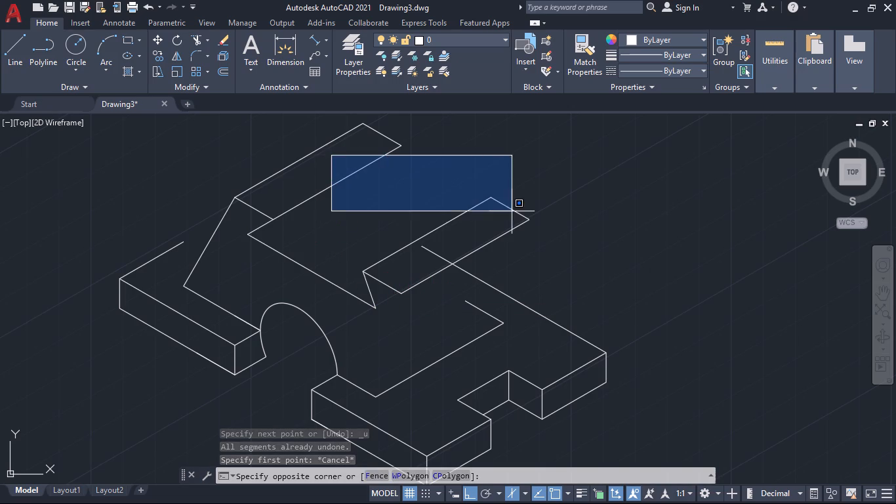
pyautogui.click(552, 314)
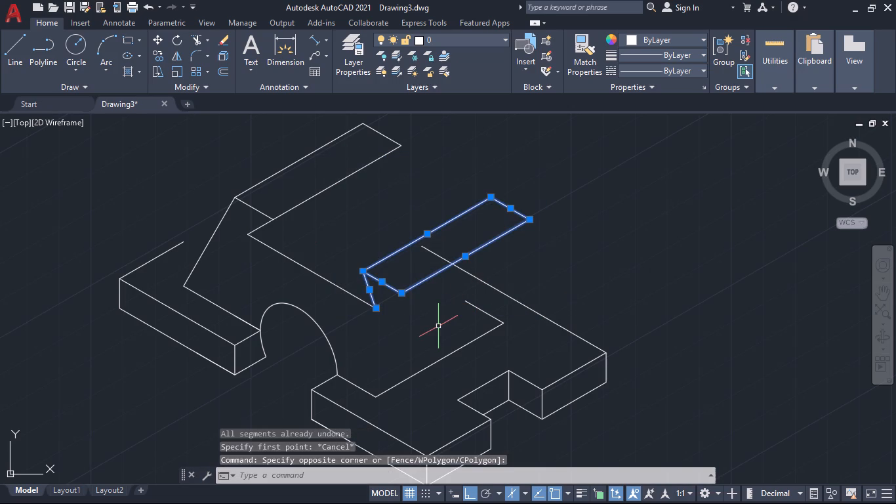
pyautogui.press('m')
pyautogui.press('Return')
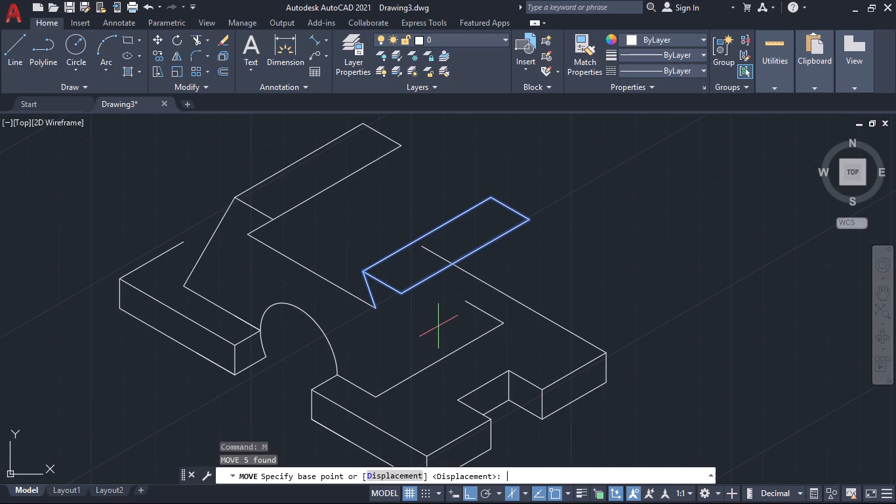
pyautogui.click(376, 309)
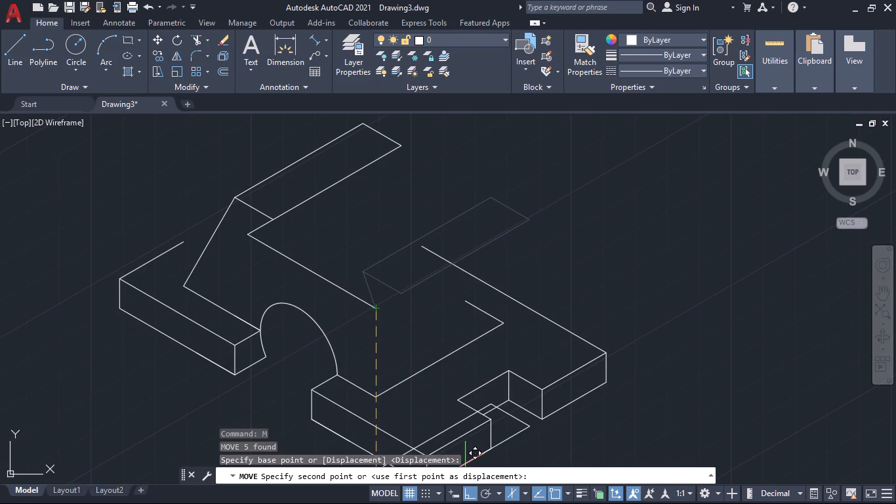
pyautogui.click(523, 492)
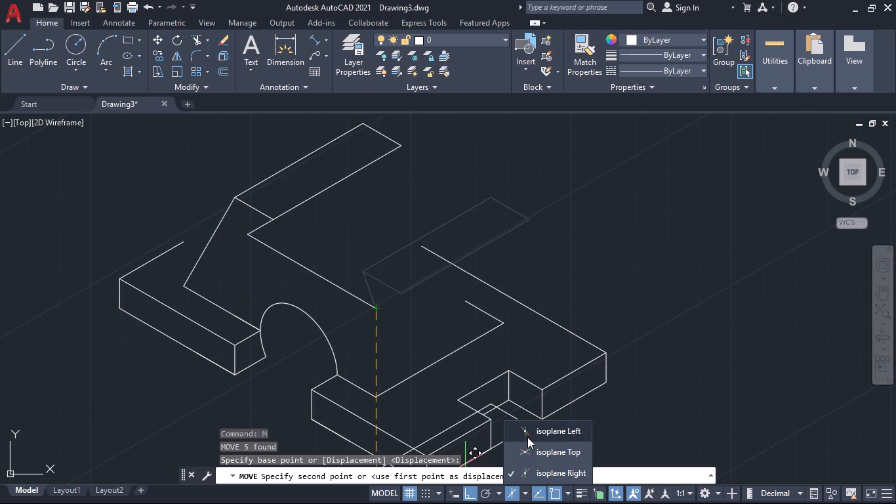
pyautogui.click(528, 427)
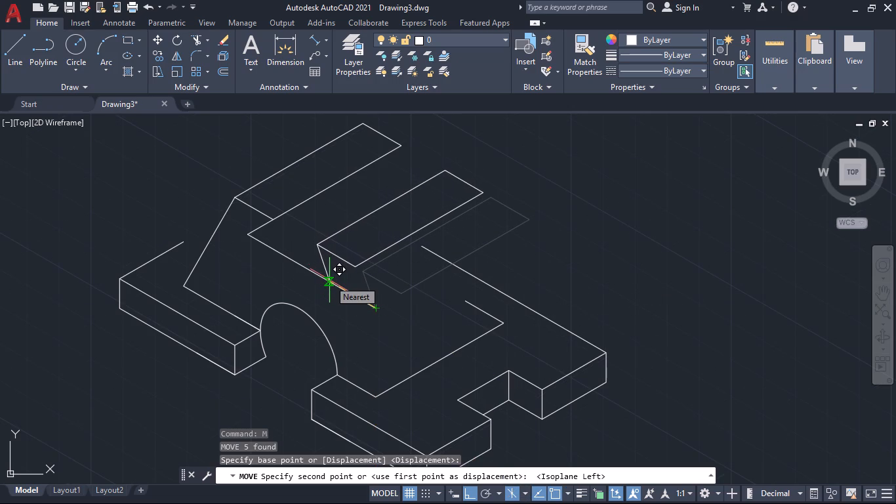
pyautogui.write('20')
pyautogui.press('Return')
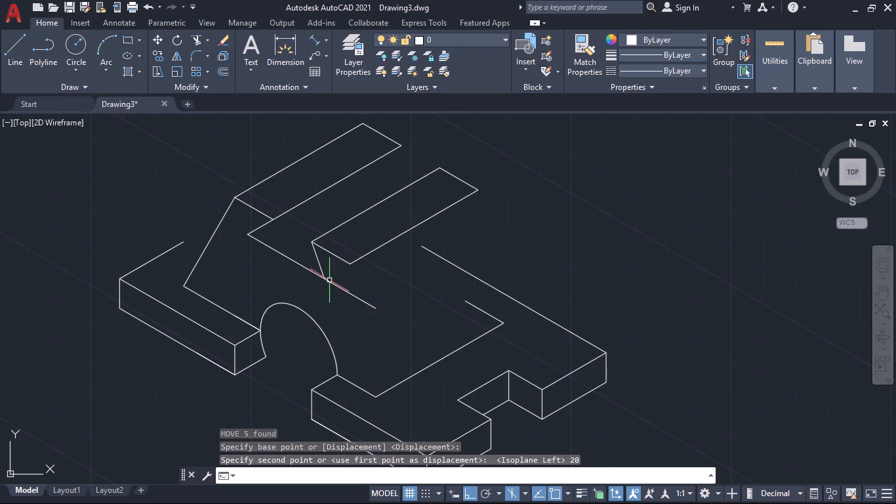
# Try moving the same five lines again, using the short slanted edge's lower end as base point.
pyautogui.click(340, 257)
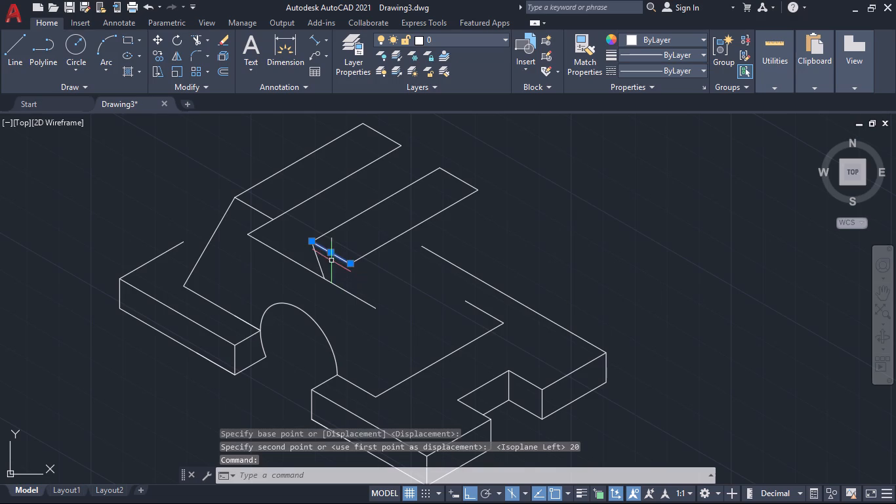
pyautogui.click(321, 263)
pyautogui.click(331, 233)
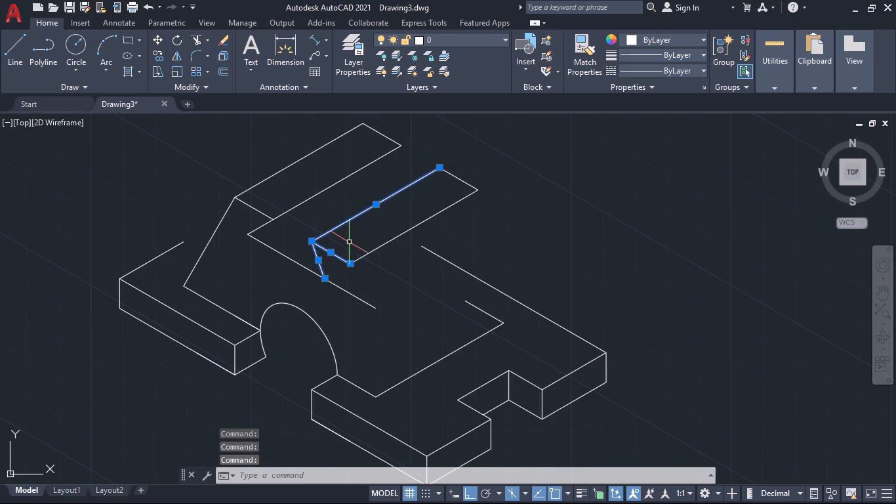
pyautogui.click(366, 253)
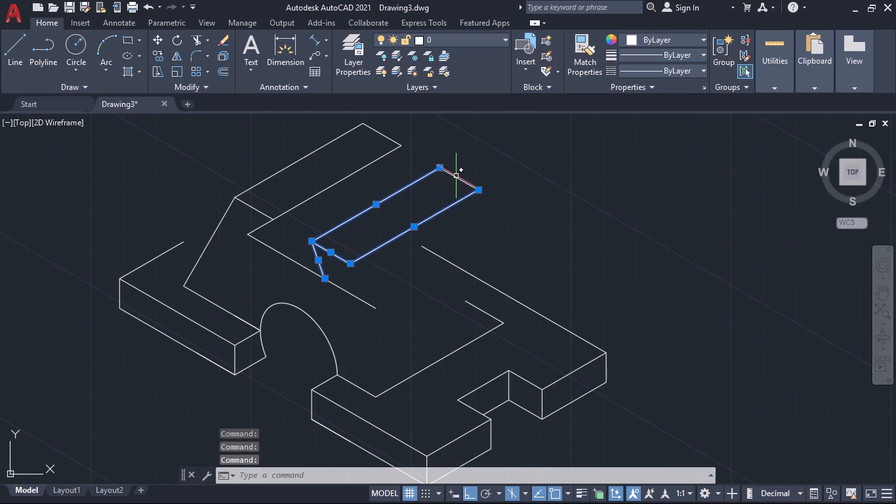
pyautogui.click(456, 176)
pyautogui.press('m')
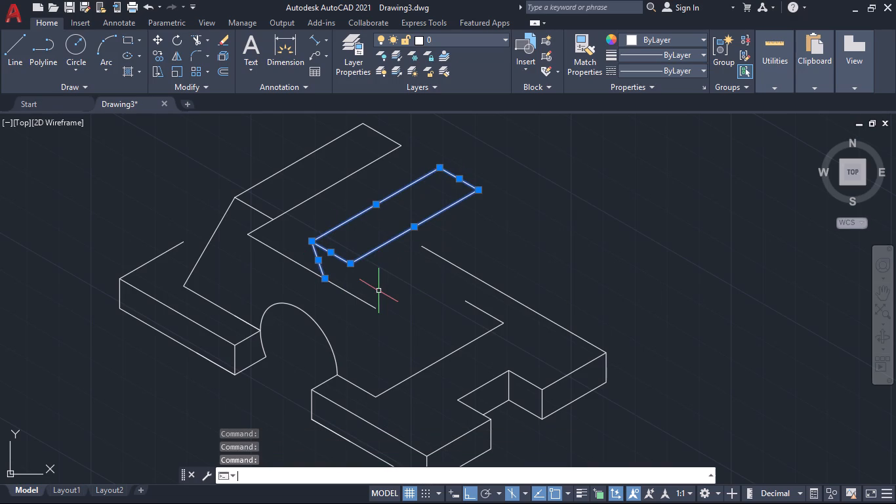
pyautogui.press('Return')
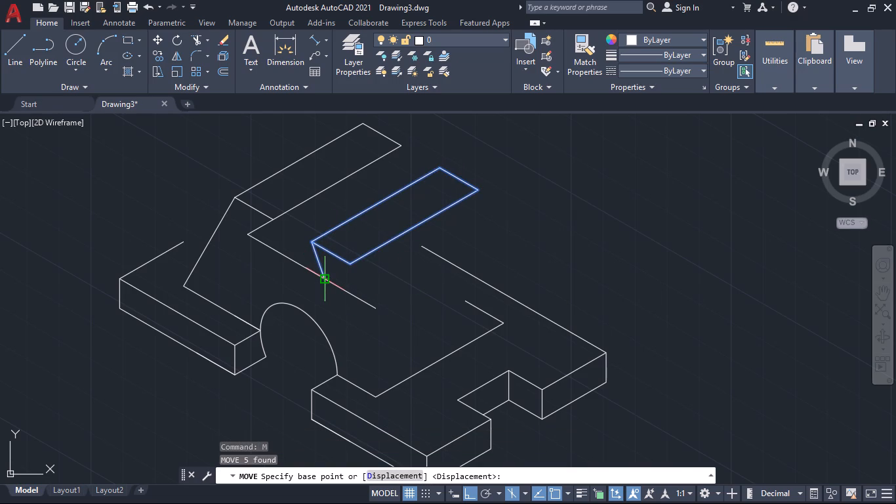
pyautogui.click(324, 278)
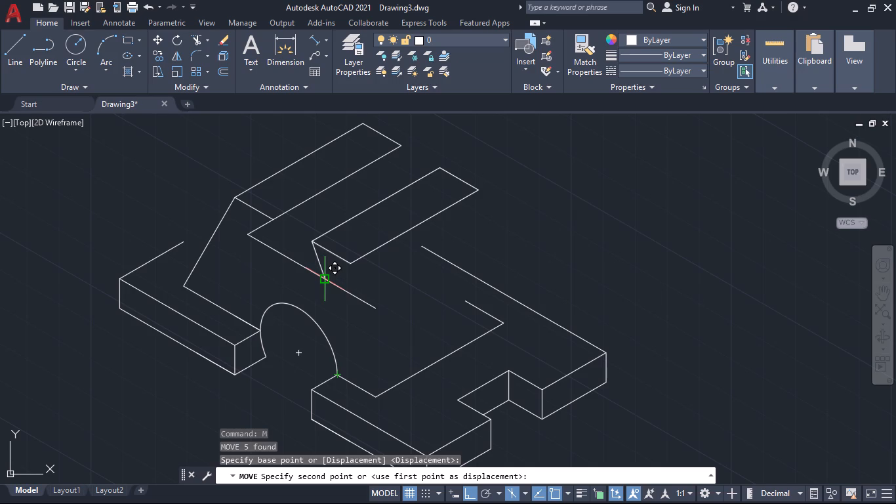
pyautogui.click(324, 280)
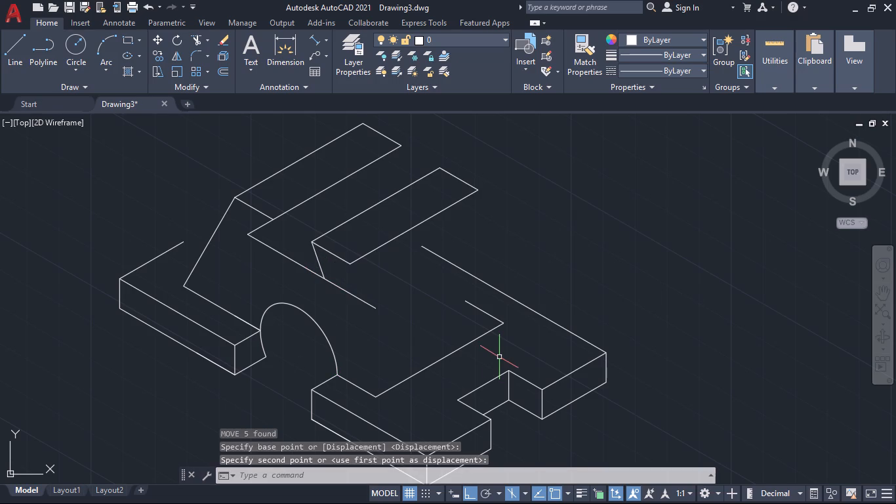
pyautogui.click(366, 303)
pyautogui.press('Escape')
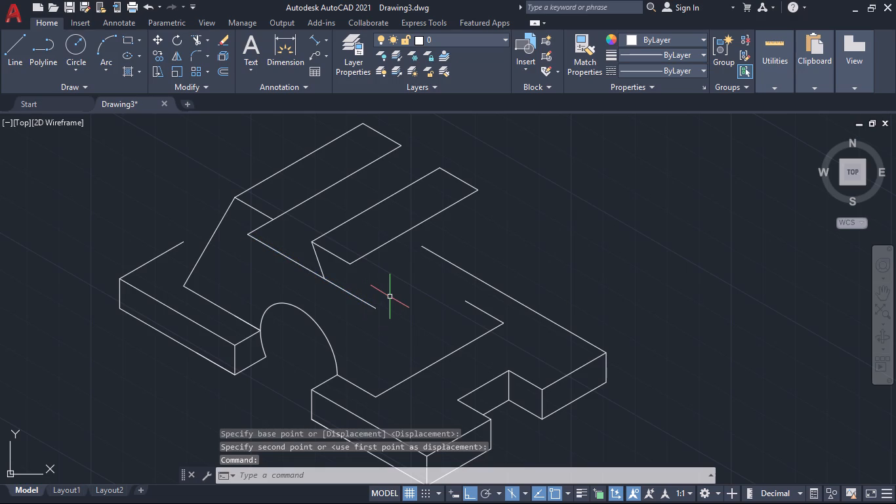
# Trim the part of the channel floor edge that extends past the short slanted edge's lower end.
pyautogui.write('tr')
pyautogui.press('Return')
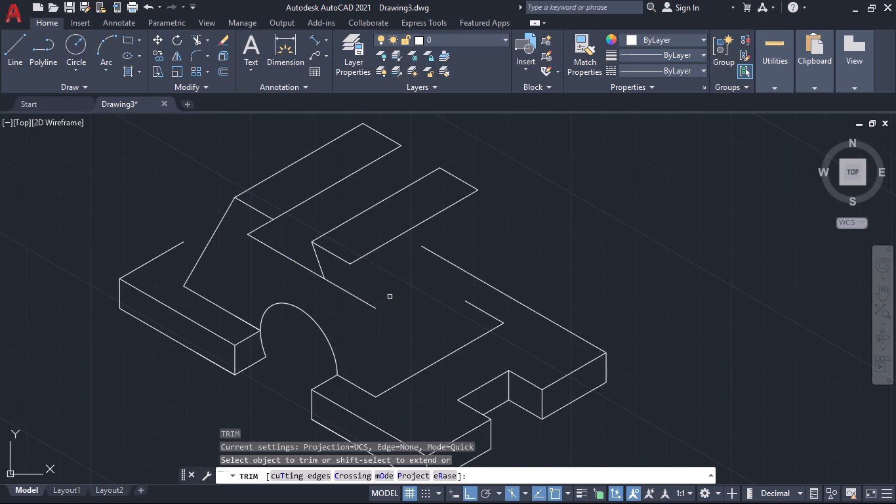
pyautogui.click(355, 294)
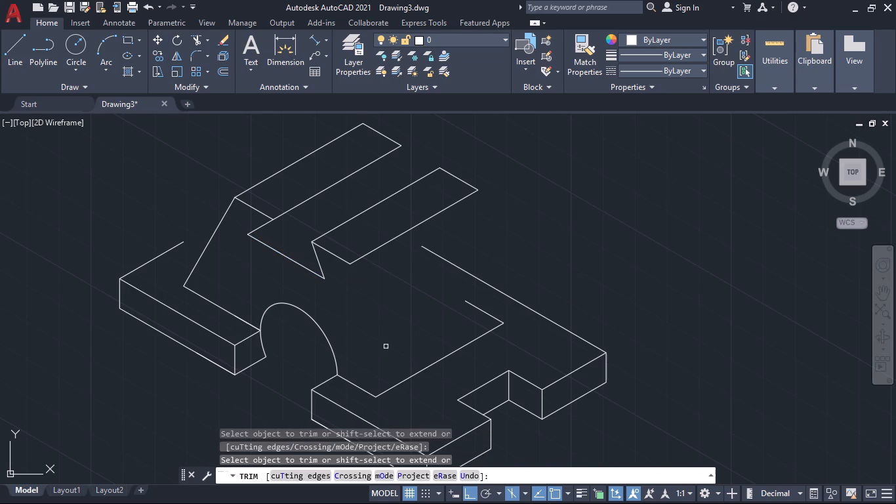
pyautogui.press('Escape')
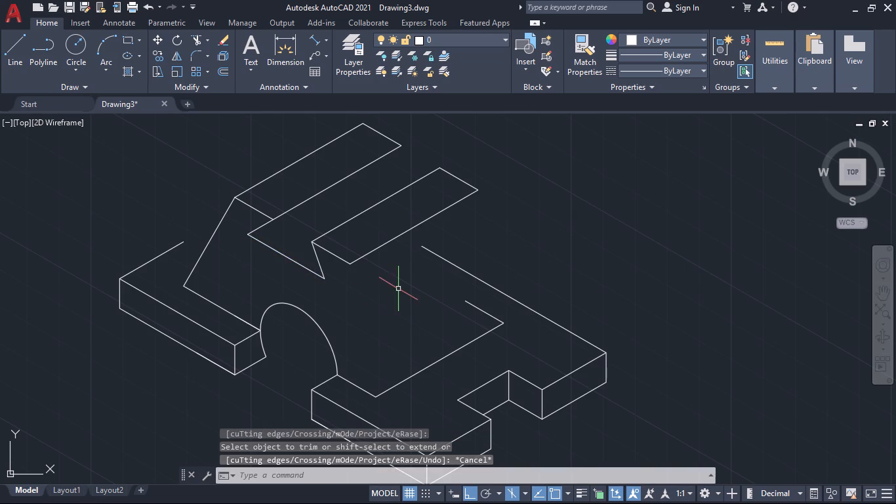
# Draw the outer face's two slanted edges, joining the second upright's outer top corners to the base corners below.
pyautogui.click(18, 43)
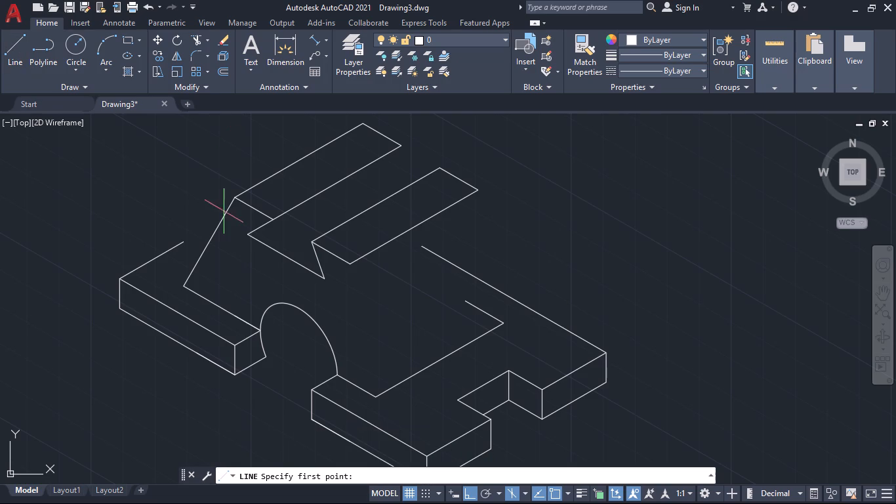
pyautogui.click(351, 264)
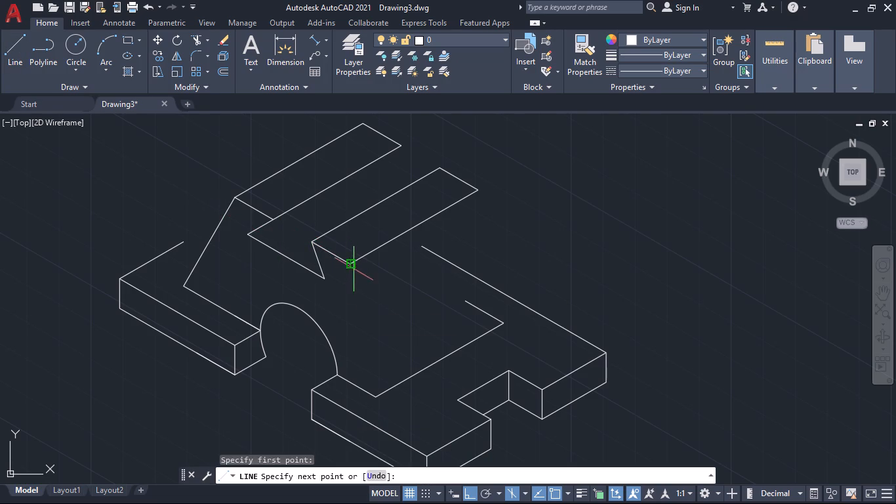
pyautogui.click(377, 395)
pyautogui.press('space')
pyautogui.press('space')
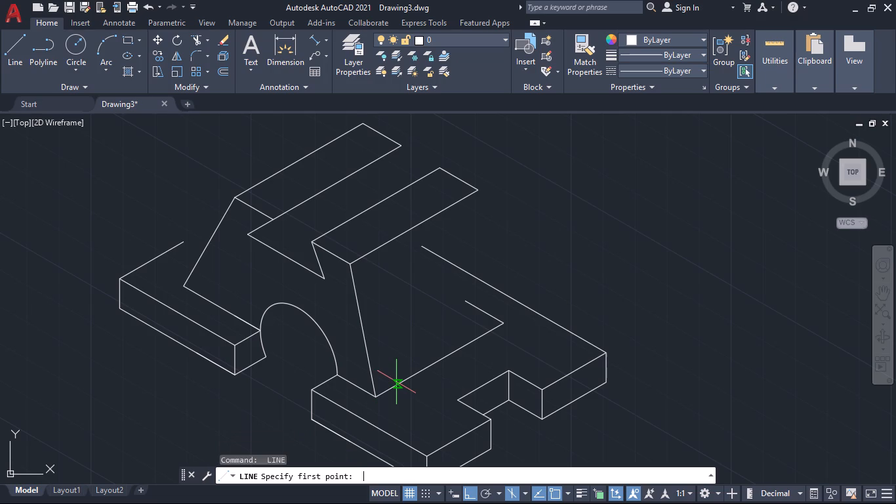
pyautogui.click(478, 192)
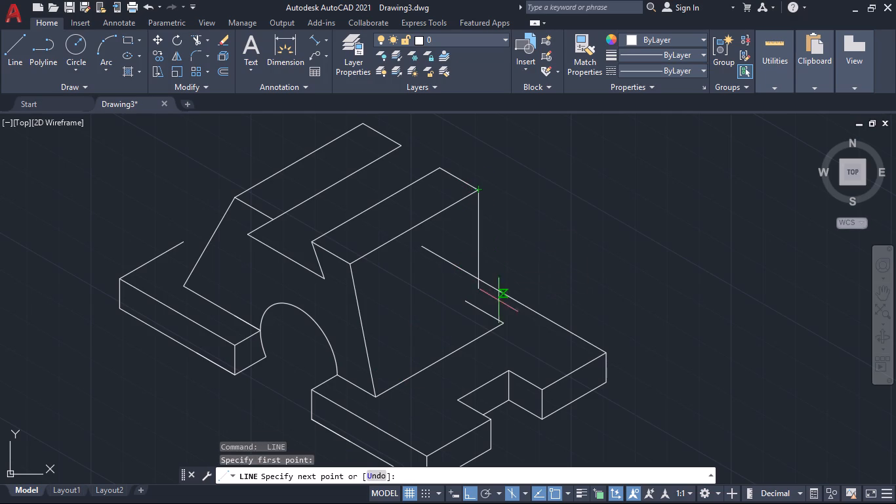
pyautogui.click(504, 320)
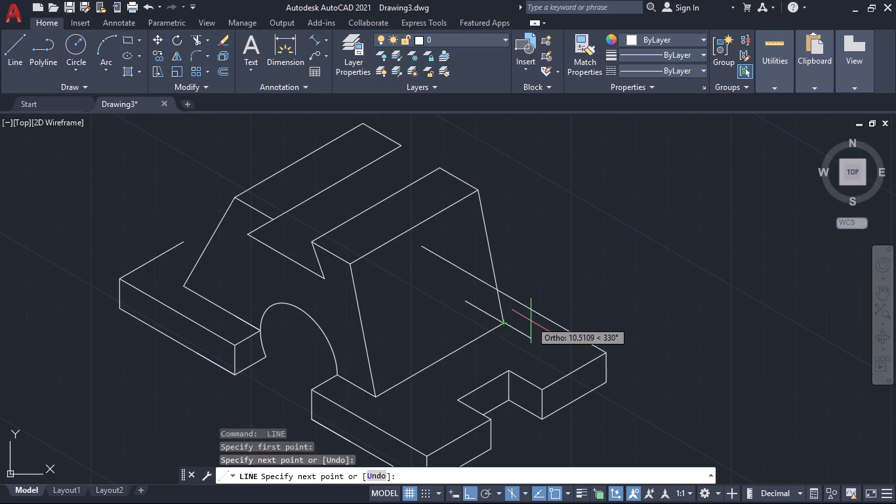
pyautogui.press('space')
pyautogui.press('space')
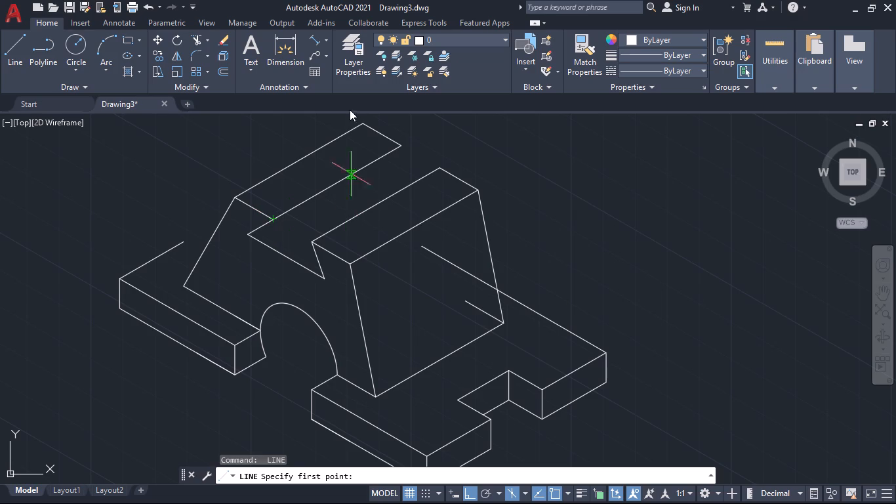
# Add an angular dimension between the two channel floor edges meeting beside the first upright.
pyautogui.click(321, 39)
pyautogui.click(327, 37)
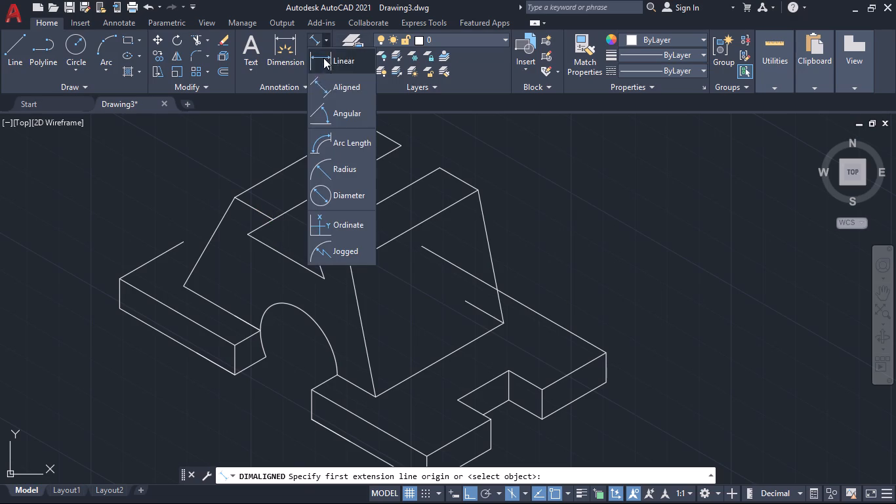
pyautogui.click(325, 109)
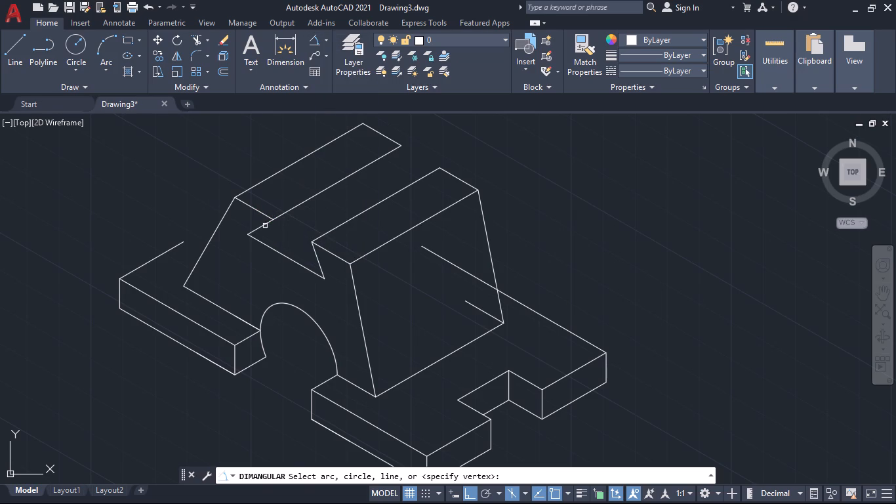
pyautogui.click(265, 226)
pyautogui.click(264, 245)
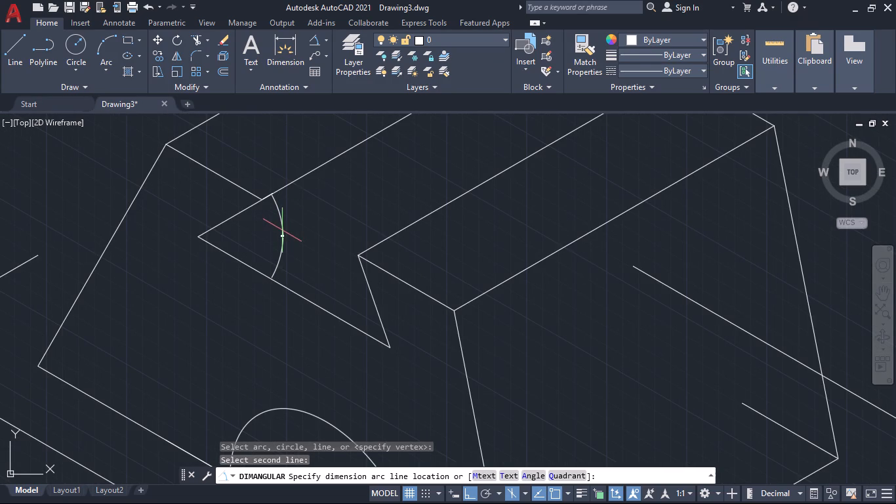
pyautogui.click(284, 230)
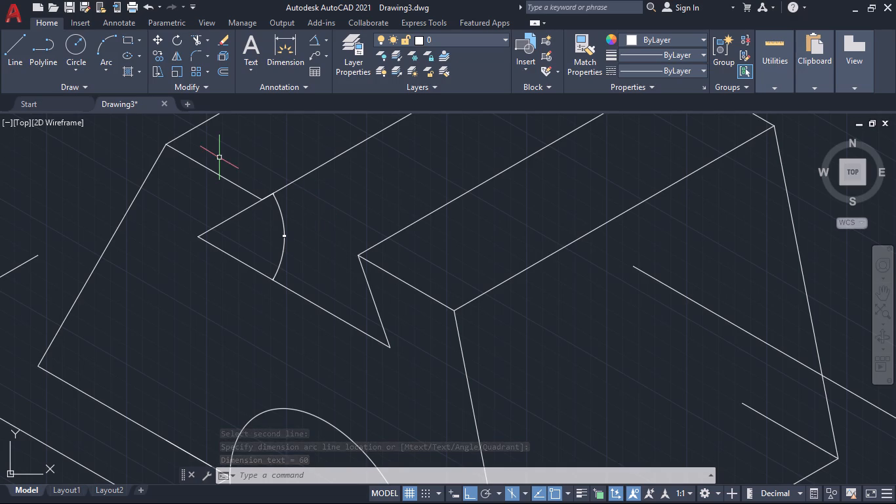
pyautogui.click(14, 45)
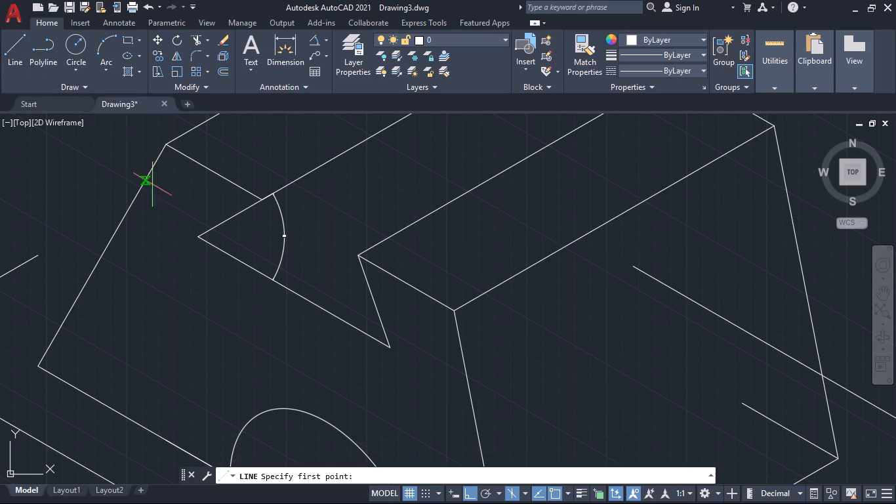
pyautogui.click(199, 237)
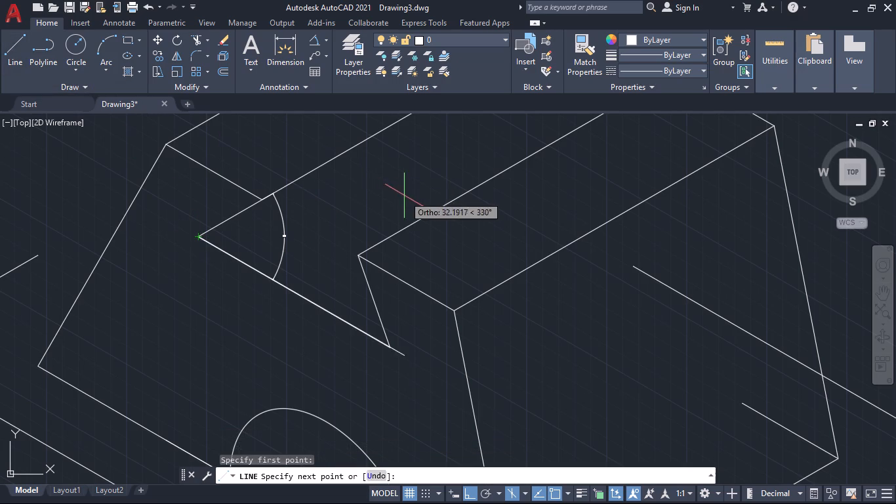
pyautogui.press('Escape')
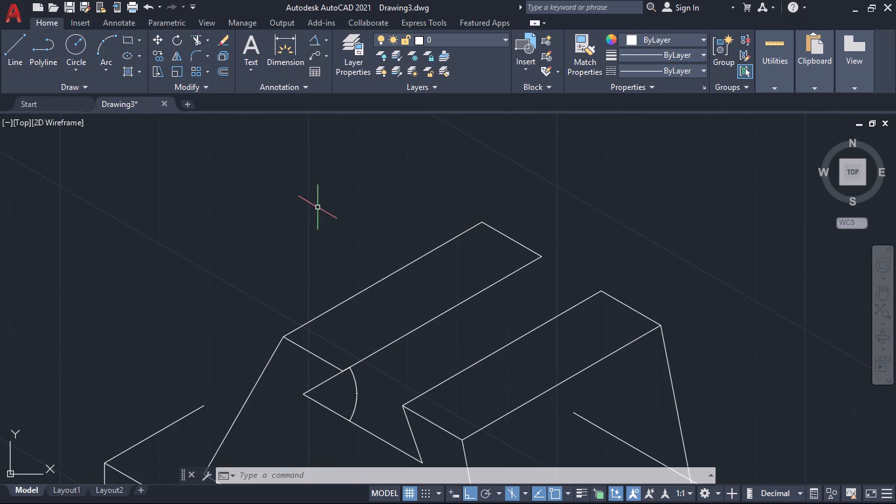
# Draw a 10-unit vertical line down from the first upright's rear inner top corner, continuing in the right isoplane to the front channel floor edge.
pyautogui.click(16, 51)
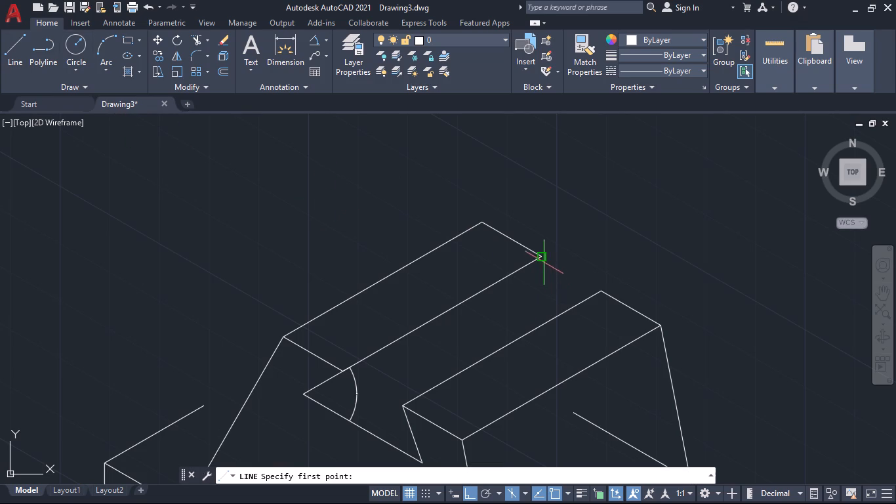
pyautogui.click(542, 258)
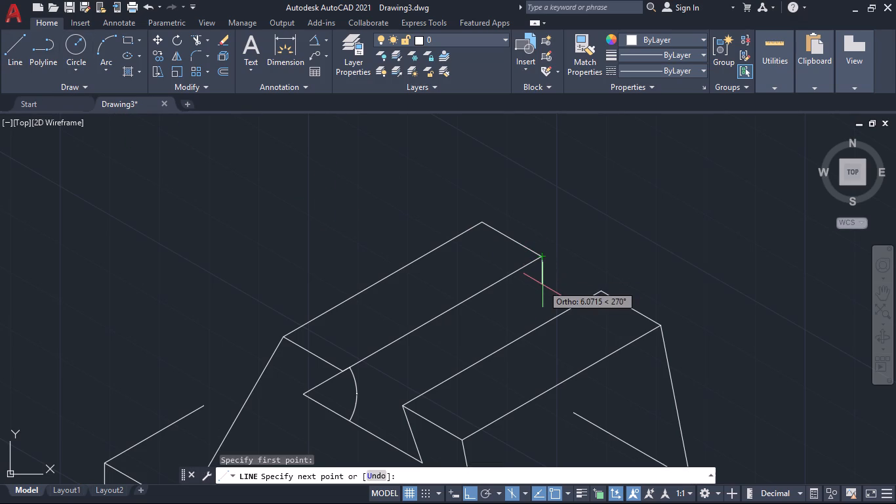
pyautogui.write('10')
pyautogui.press('Return')
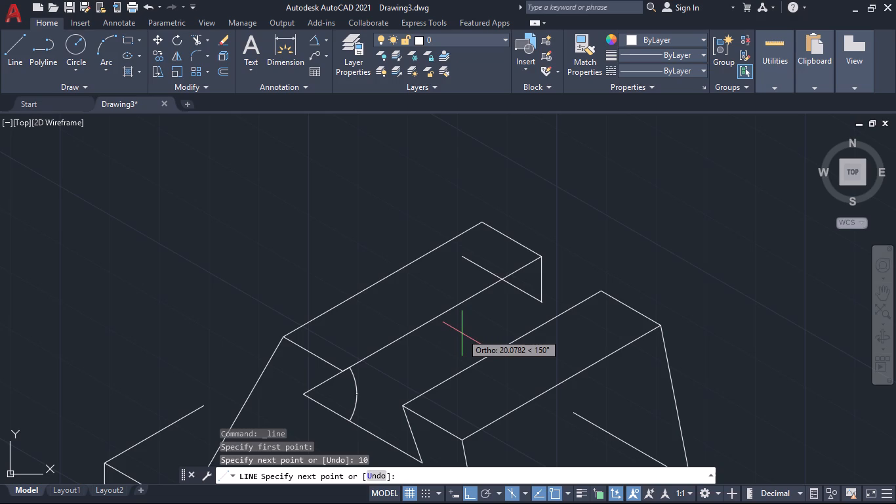
pyautogui.click(525, 493)
pyautogui.click(537, 472)
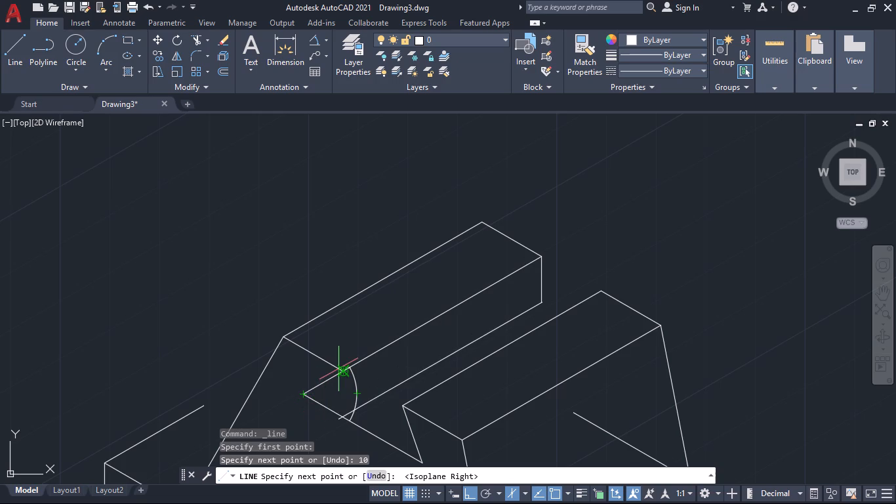
pyautogui.click(341, 417)
pyautogui.press('space')
# Draw a line from the first upright's front inner top corner down to the new lower edge's front end.
pyautogui.press('space')
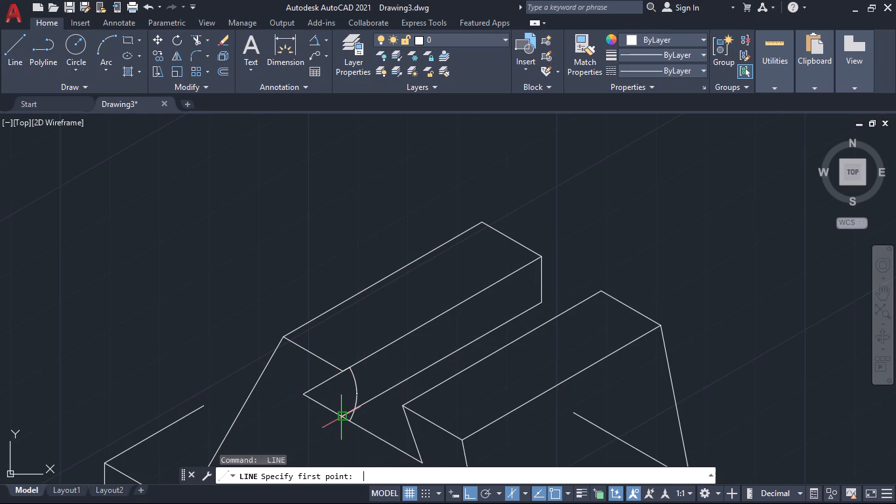
pyautogui.click(342, 369)
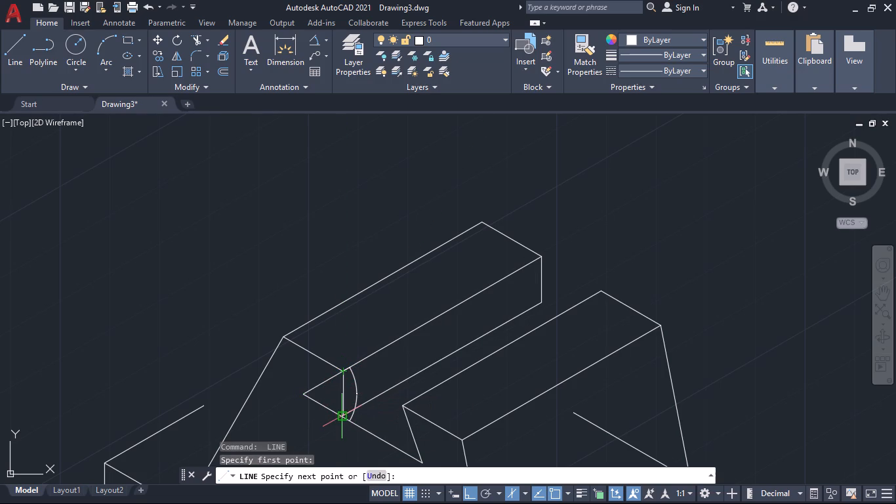
pyautogui.click(341, 415)
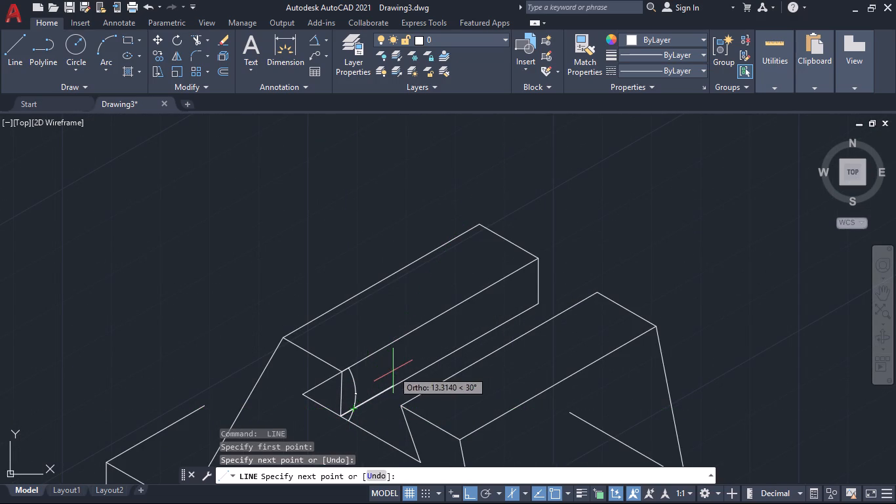
pyautogui.press('space')
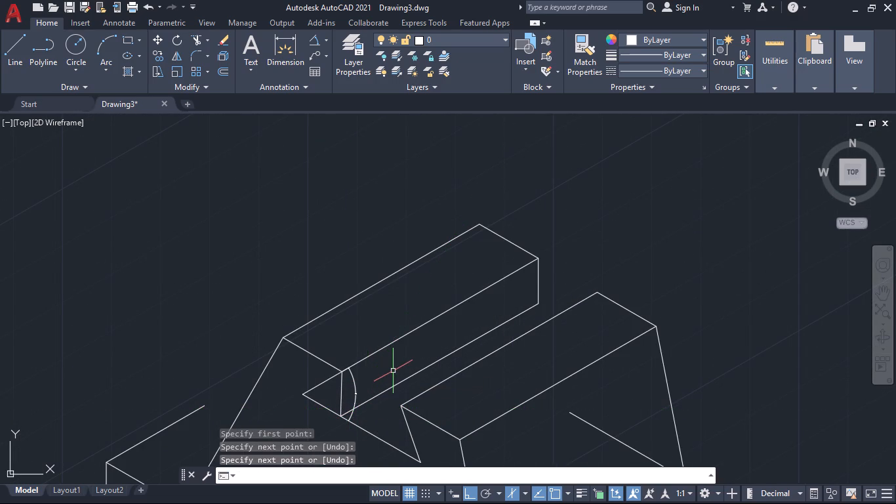
pyautogui.press('Escape')
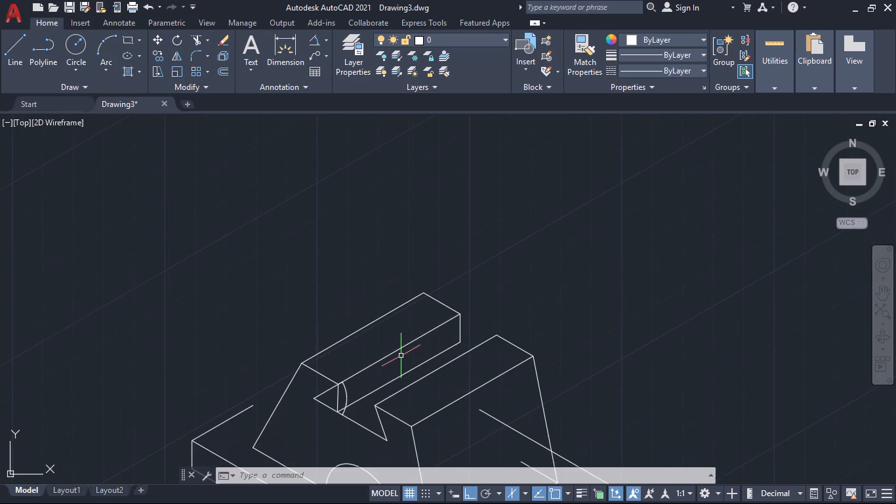
# Move that near-vertical line about 4.4 units along the front channel floor edge at 150°, in the left isoplane, using its lower end as base point.
pyautogui.click(337, 403)
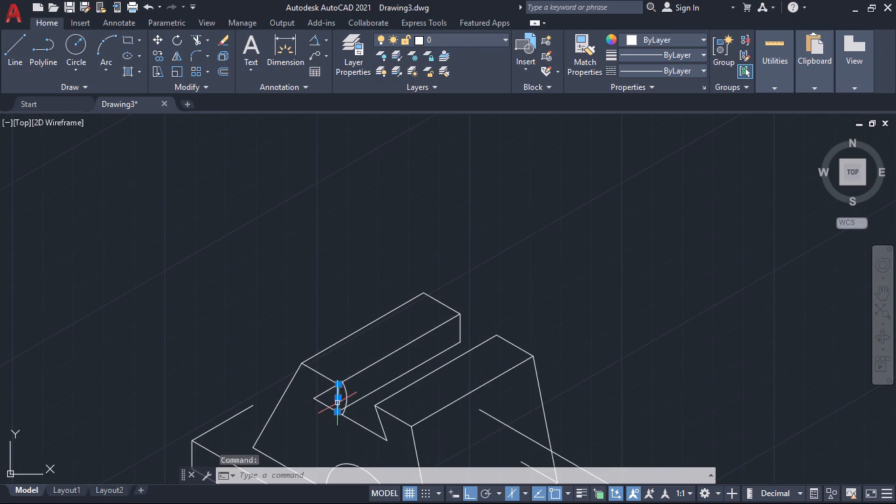
pyautogui.press('m')
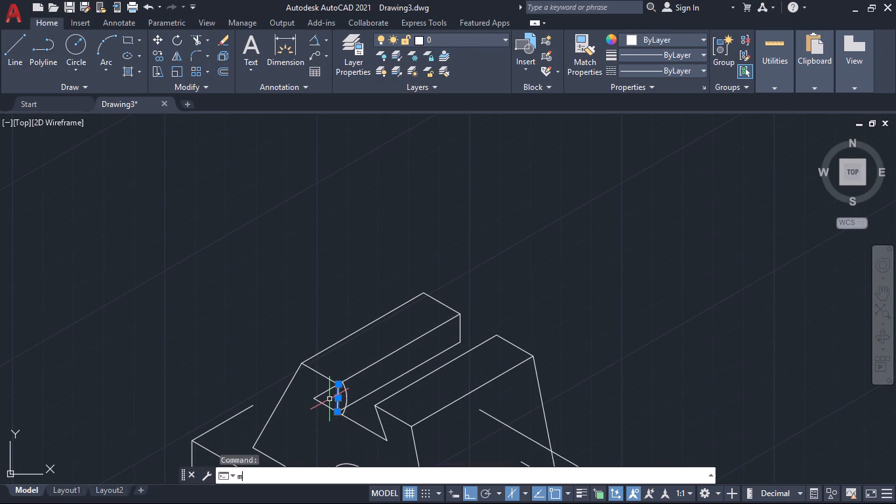
pyautogui.press('Return')
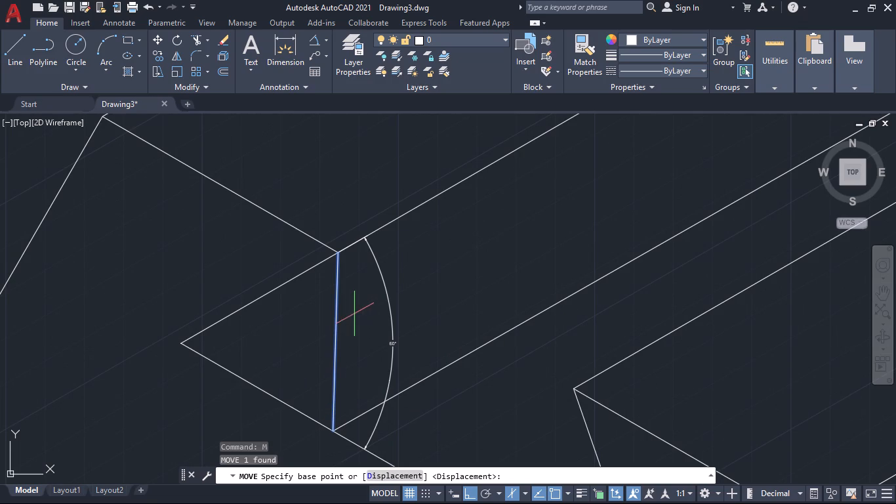
pyautogui.click(333, 430)
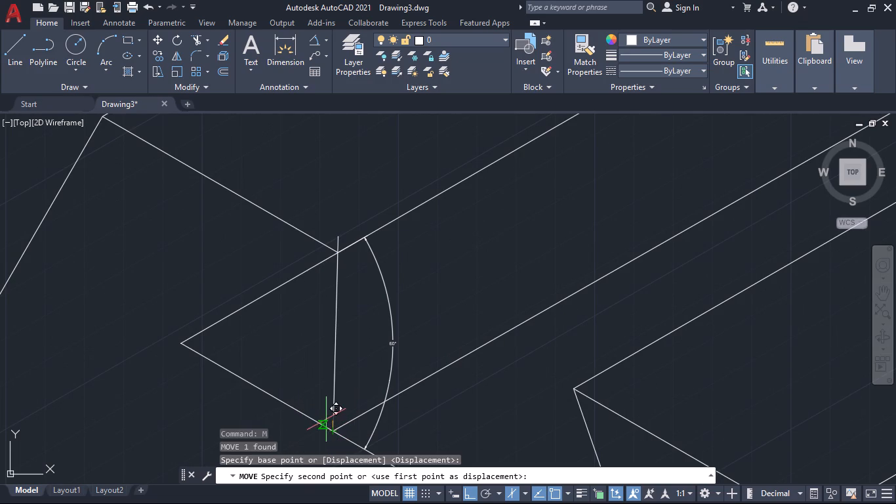
pyautogui.click(523, 495)
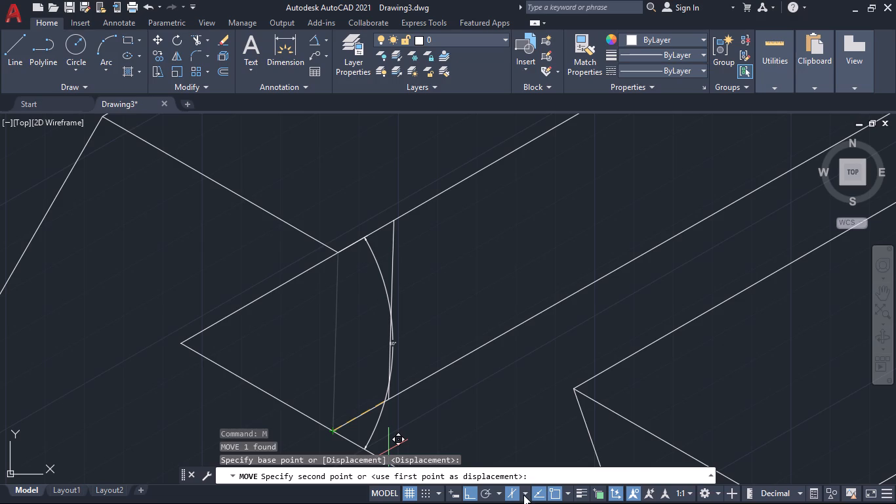
pyautogui.click(535, 434)
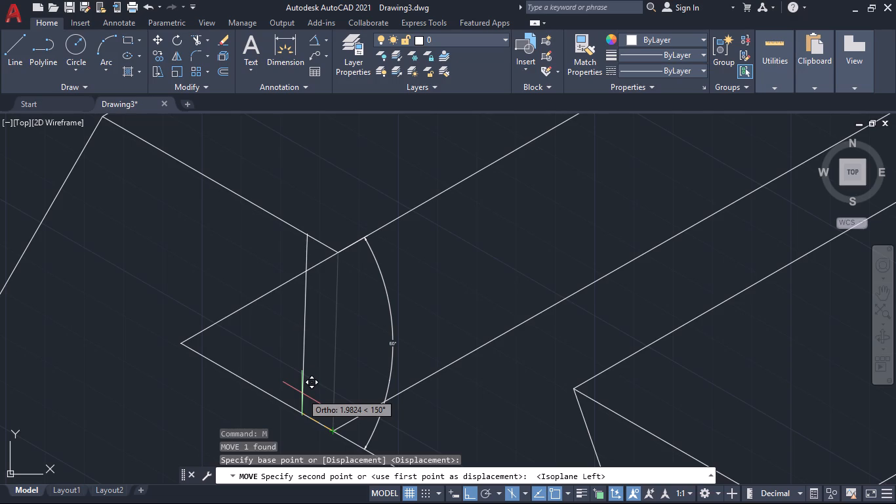
pyautogui.click(263, 375)
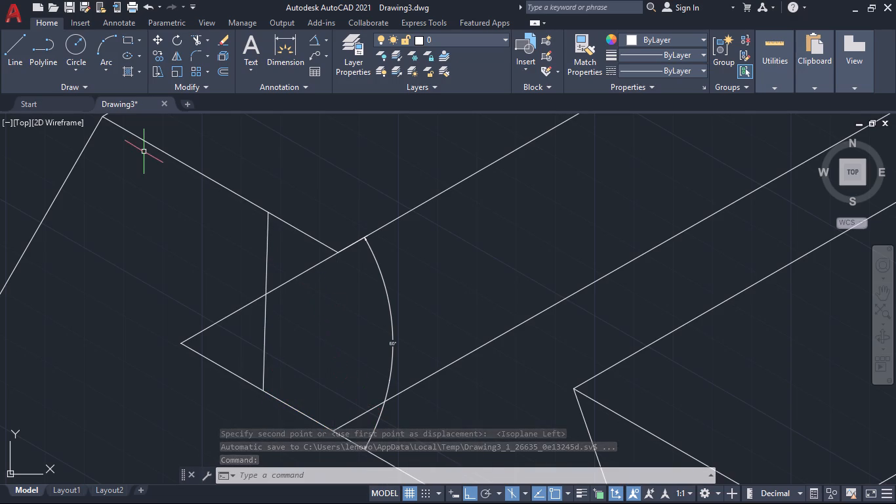
# Start a line in the right isoplane from the moved line's lower end, running back along the channel.
pyautogui.click(16, 53)
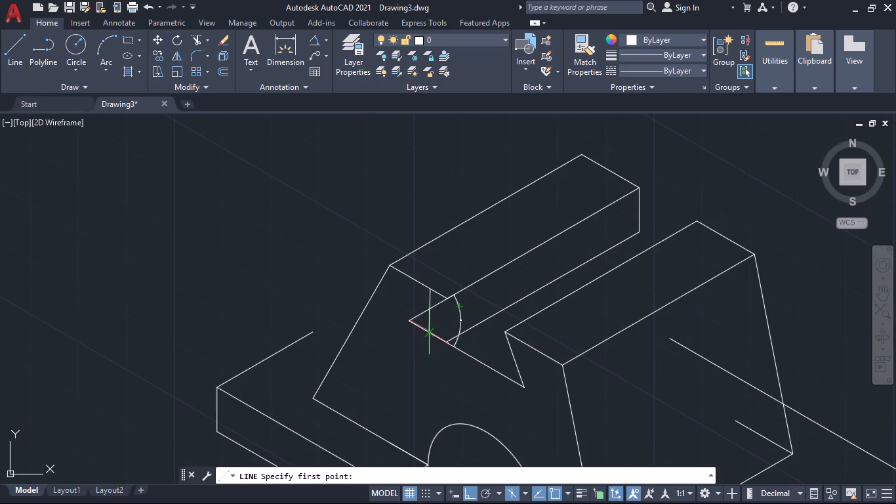
pyautogui.click(432, 333)
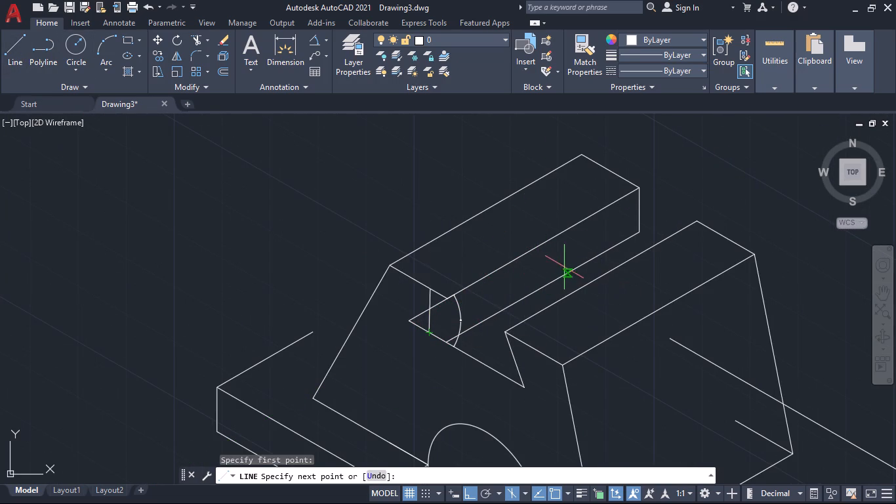
pyautogui.click(525, 496)
pyautogui.click(527, 469)
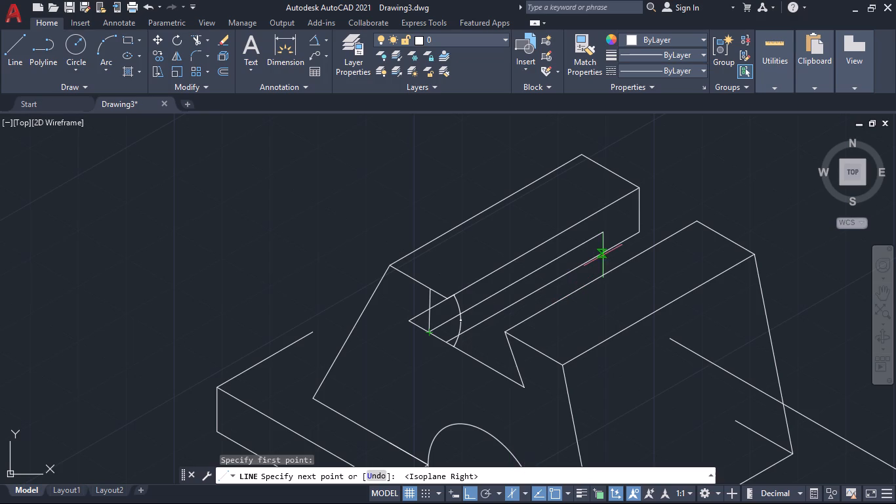
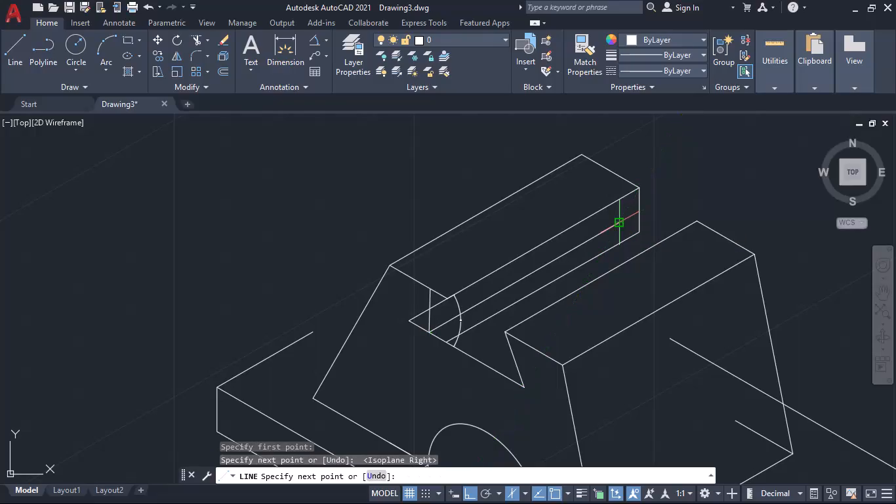
# Continue the line from the rear end of the channel edge up to the first upright's rear inner top corner.
pyautogui.click(638, 189)
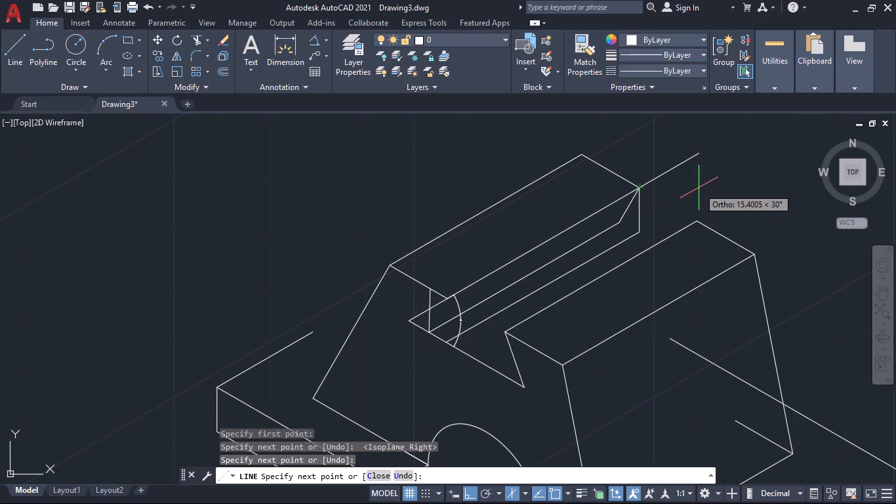
pyautogui.press('space')
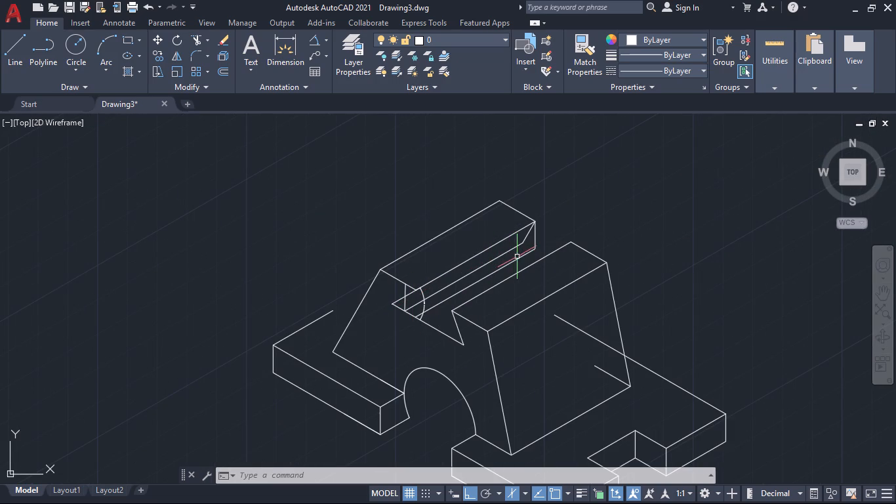
# Delete the vertical line at the first upright's rear inner corner and the long channel line running forward from its lower end.
pyautogui.click(521, 257)
pyautogui.click(534, 240)
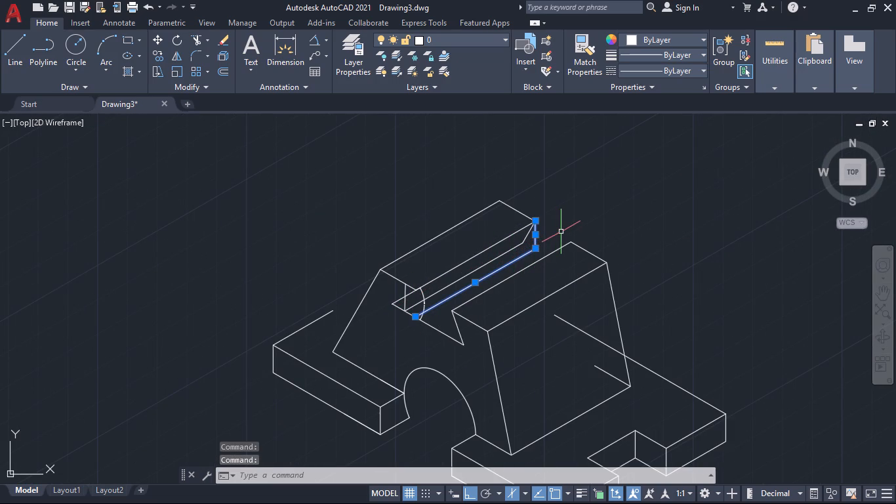
pyautogui.press('Delete')
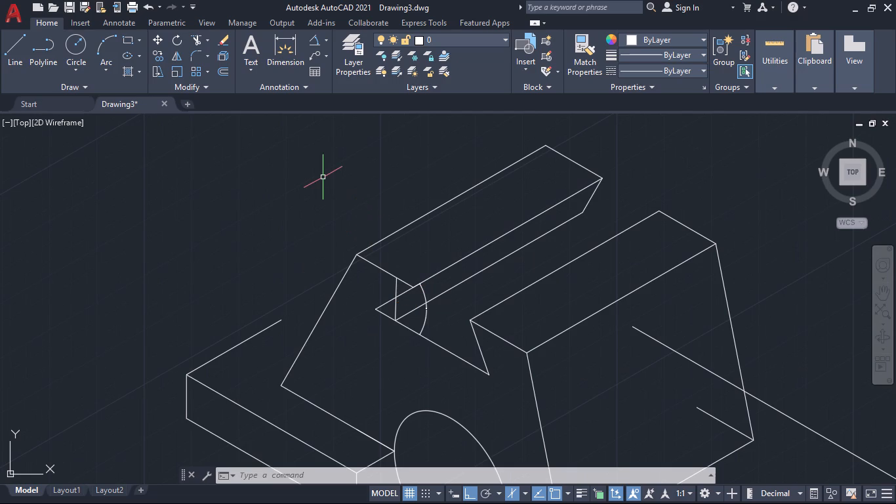
# Draw a slanted line from the first upright's front inner top corner to the channel edge's front end on the floor edge.
pyautogui.click(19, 38)
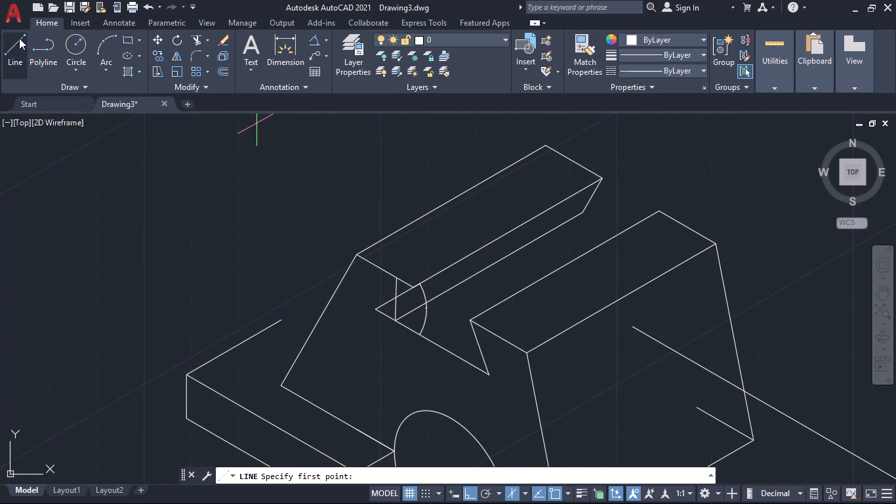
pyautogui.click(411, 285)
pyautogui.click(396, 318)
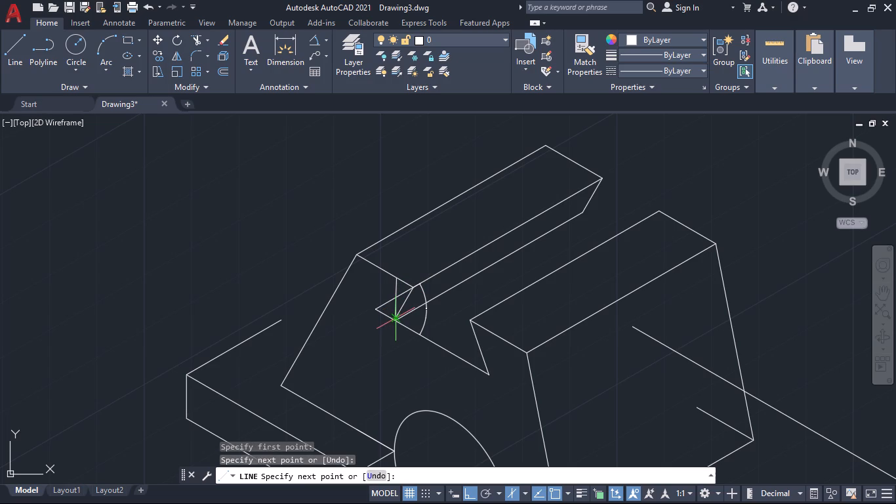
pyautogui.press('space')
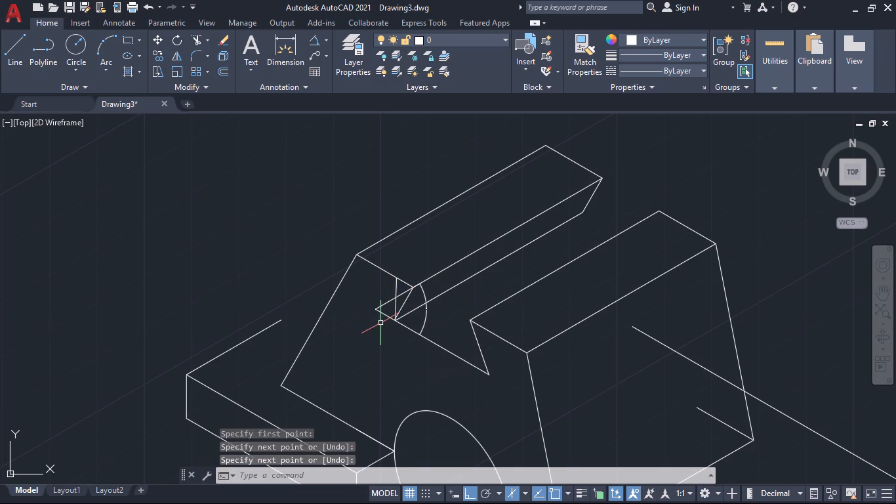
# Trim the near-vertical construction line and the channel line pieces extending past the first upright's new slanted front edge.
pyautogui.write('tr')
pyautogui.press('Return')
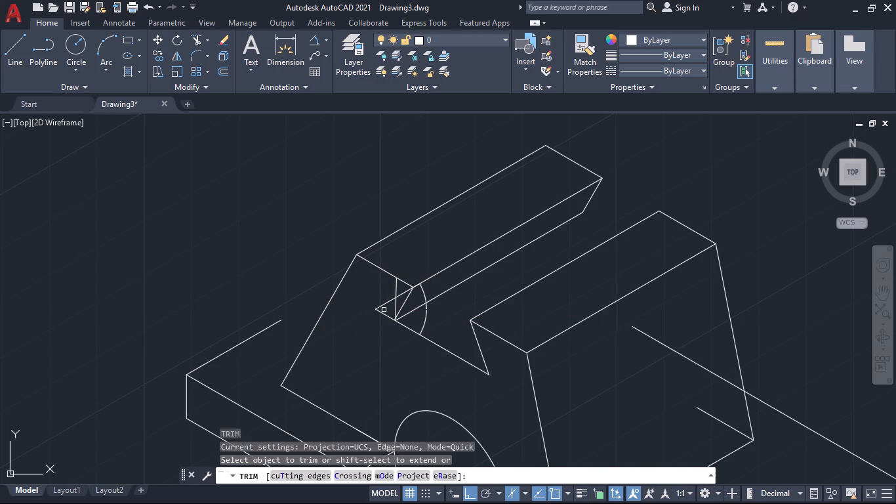
pyautogui.click(387, 328)
pyautogui.click(390, 303)
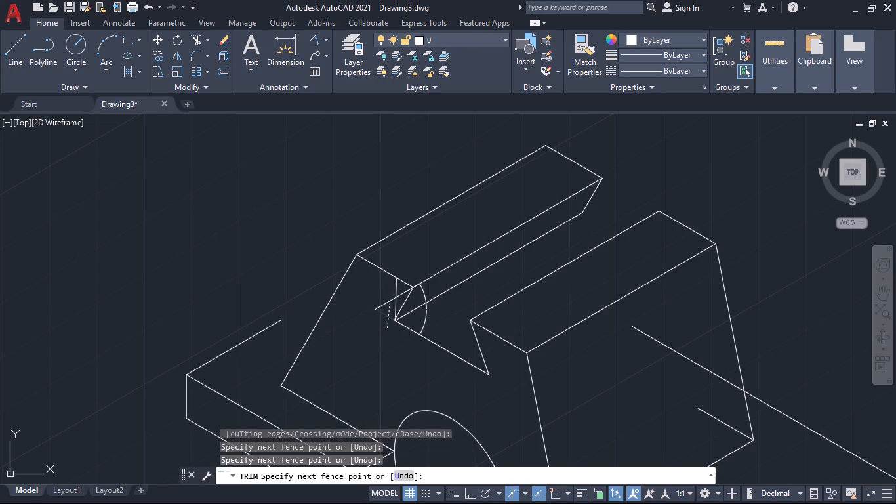
pyautogui.click(394, 297)
pyautogui.doubleClick(395, 297)
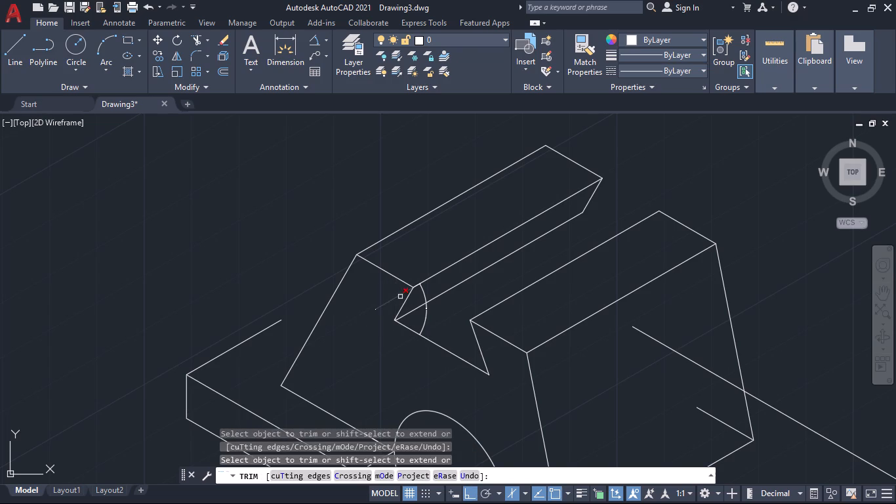
pyautogui.click(400, 297)
pyautogui.click(376, 308)
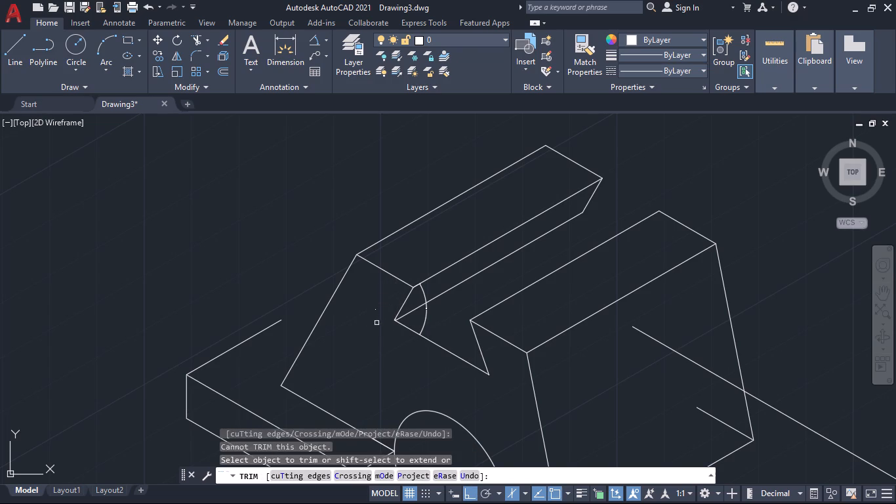
pyautogui.click(377, 324)
pyautogui.click(375, 304)
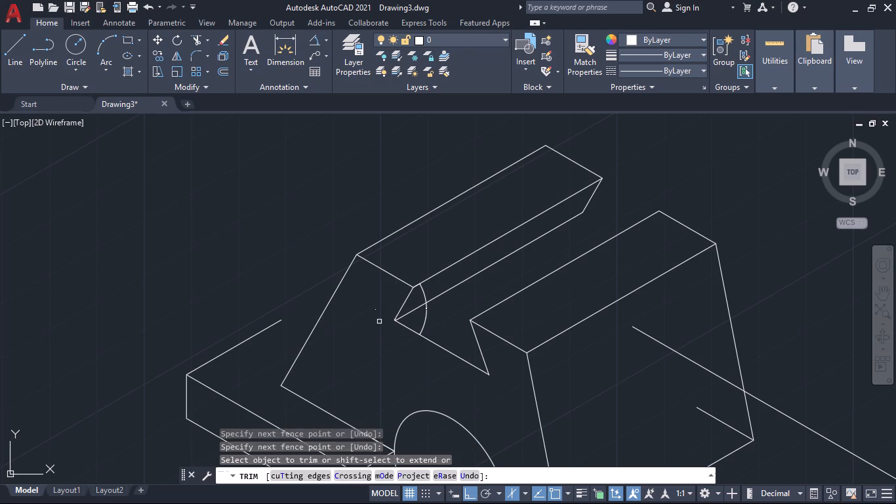
pyautogui.click(424, 324)
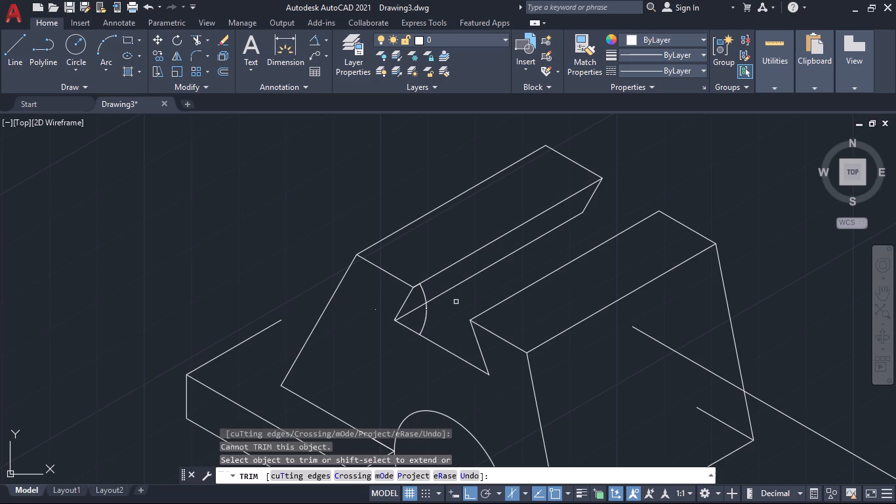
pyautogui.press('Escape')
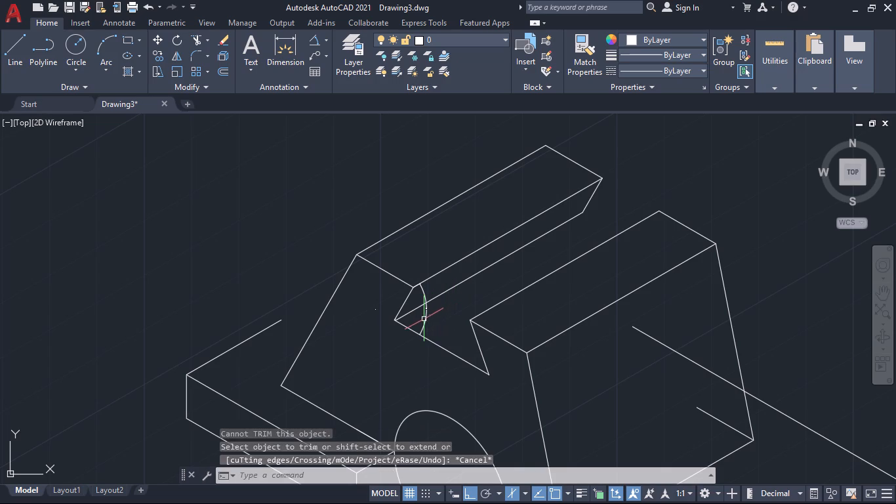
# Delete the construction arc beside the slanted edge at the channel's front.
pyautogui.click(425, 320)
pyautogui.press('Delete')
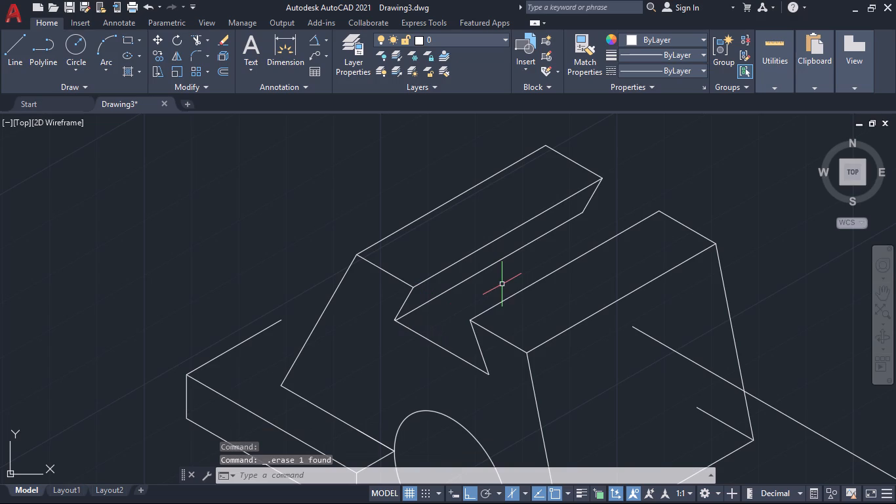
# Draw a 25-unit rear channel floor edge in the left isoplane at 330° from the lower end of the first upright's rear slanted edge.
pyautogui.click(24, 47)
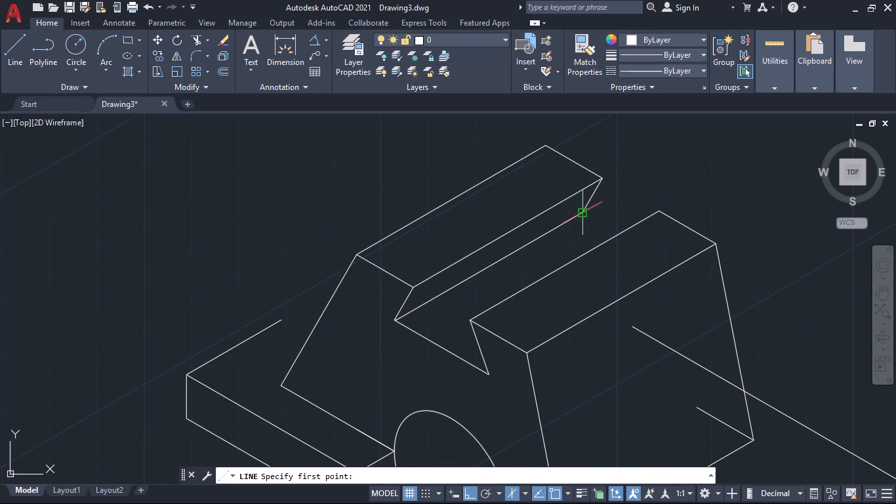
pyautogui.click(586, 211)
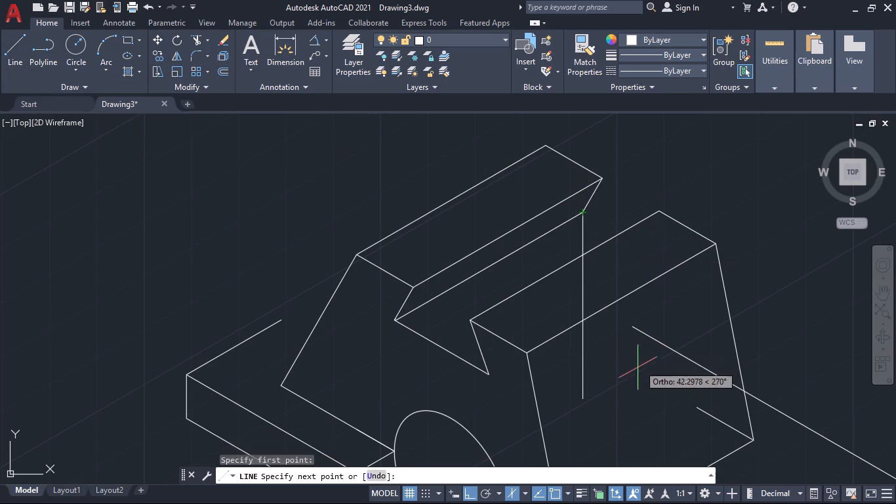
pyautogui.click(522, 495)
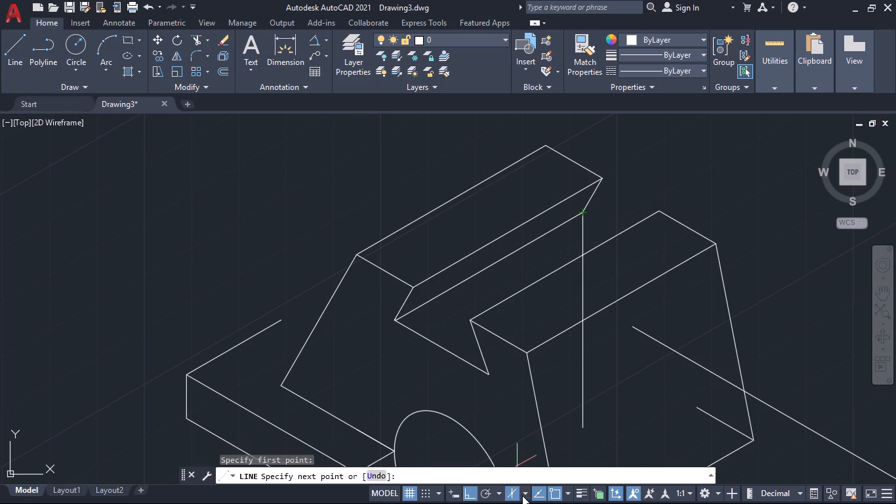
pyautogui.click(537, 432)
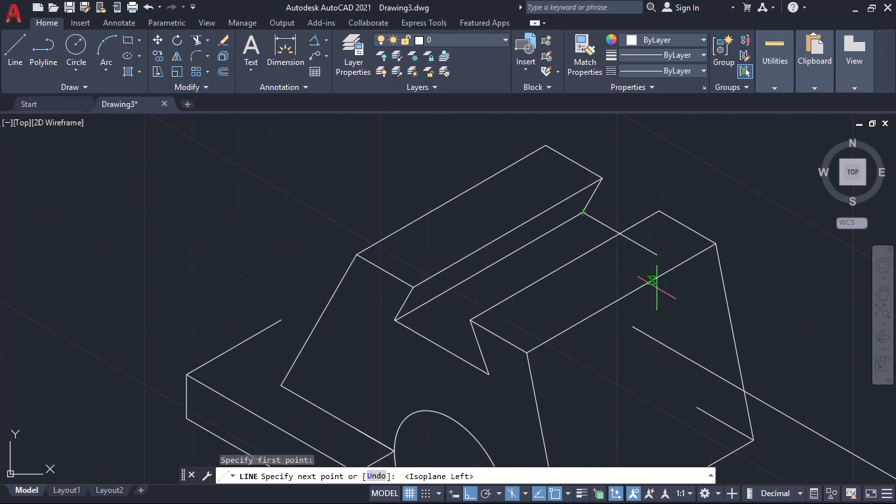
pyautogui.click(629, 236)
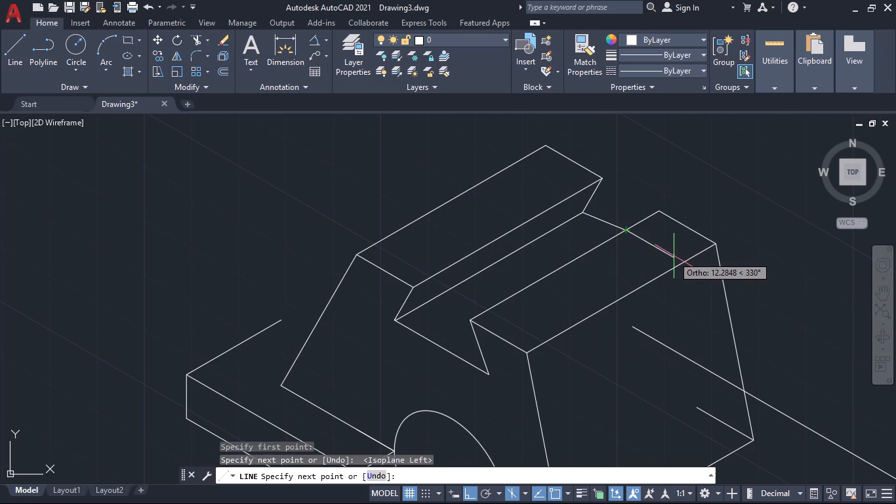
pyautogui.hotkey('ctrl', 'z')
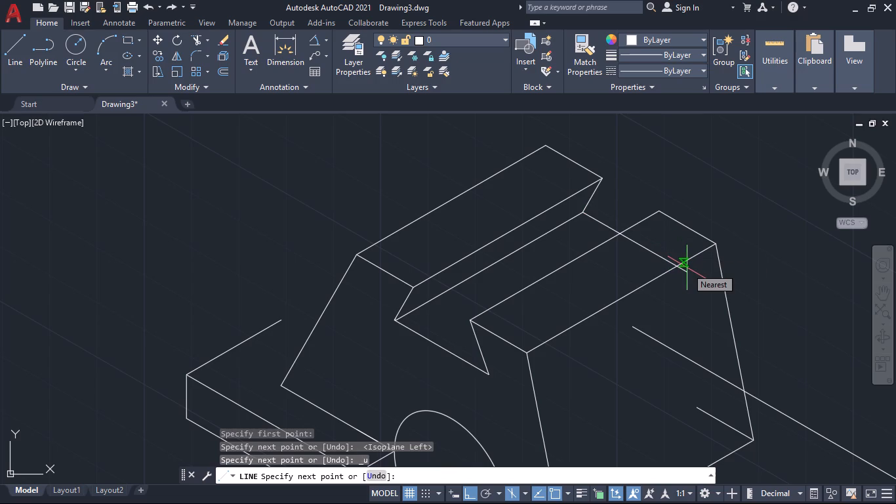
pyautogui.write('25')
pyautogui.press('Return')
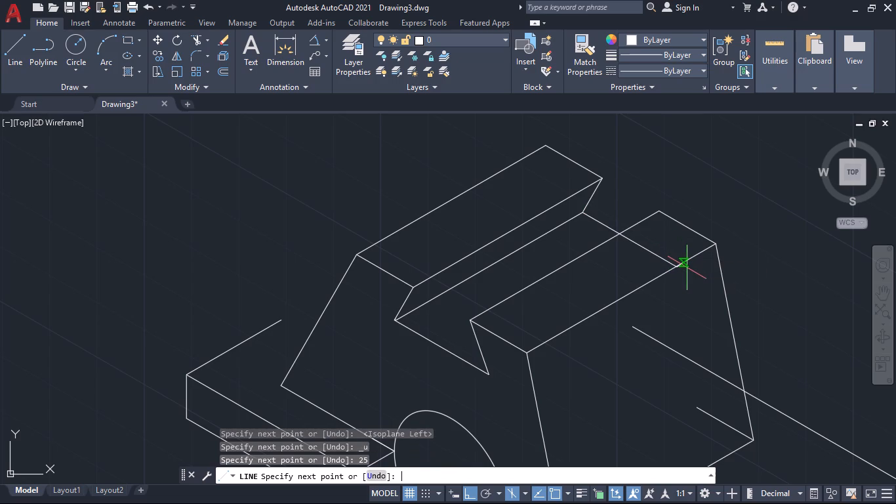
pyautogui.press('Escape')
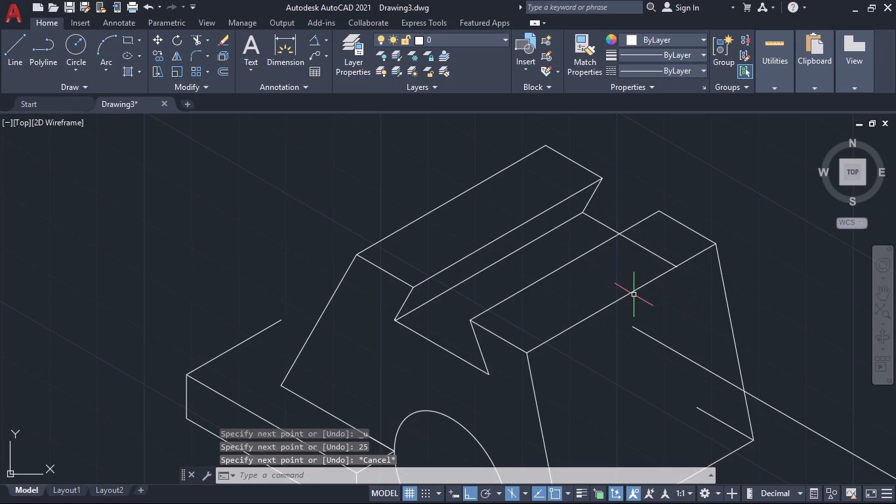
# Trim the hidden parts of the rear channel floor edge, the base's rear edge and the short line behind the second upright's slanted face.
pyautogui.write('tr')
pyautogui.press('Return')
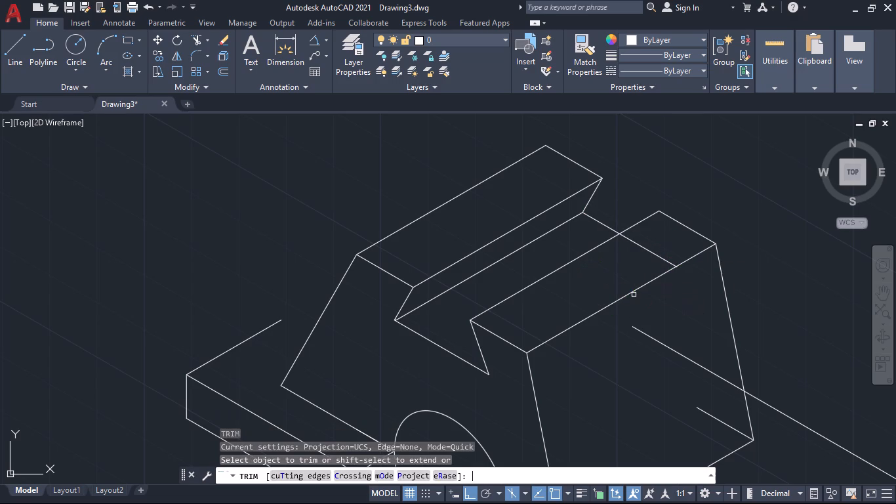
pyautogui.click(636, 244)
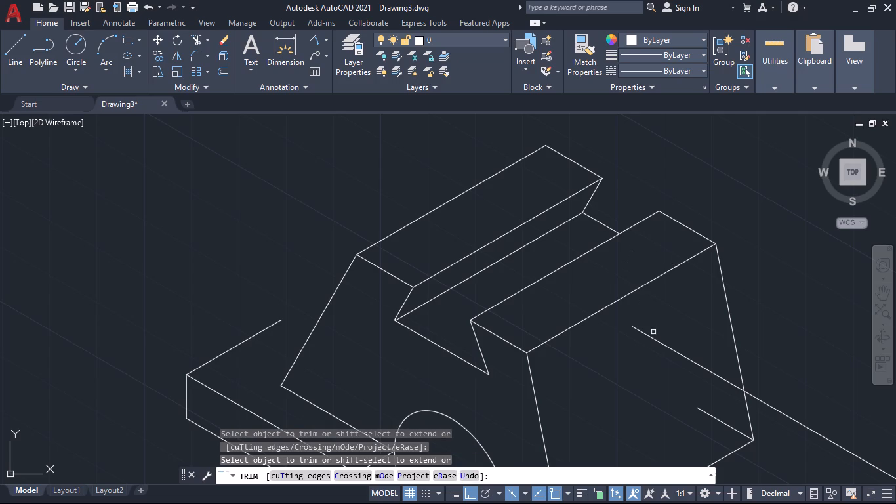
pyautogui.click(659, 341)
pyautogui.click(719, 419)
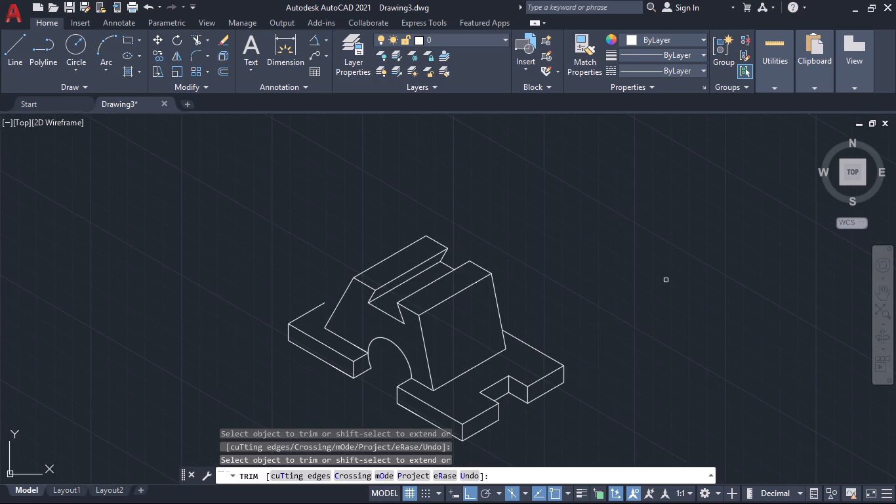
pyautogui.press('Escape')
# Draw a line at 330° from the rear corner of the base beside the first upright, running past the upright's slanted front edge.
pyautogui.write("l'")
pyautogui.press('Return')
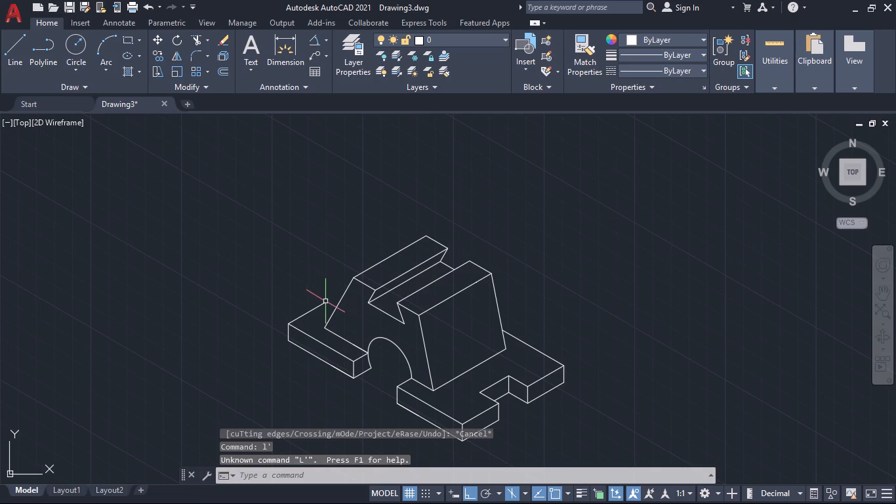
pyautogui.press('l')
pyautogui.press('Return')
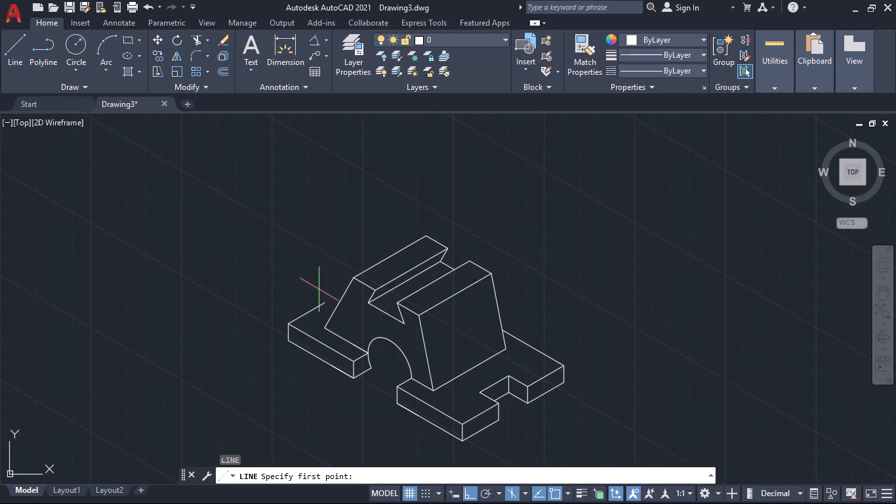
pyautogui.click(325, 303)
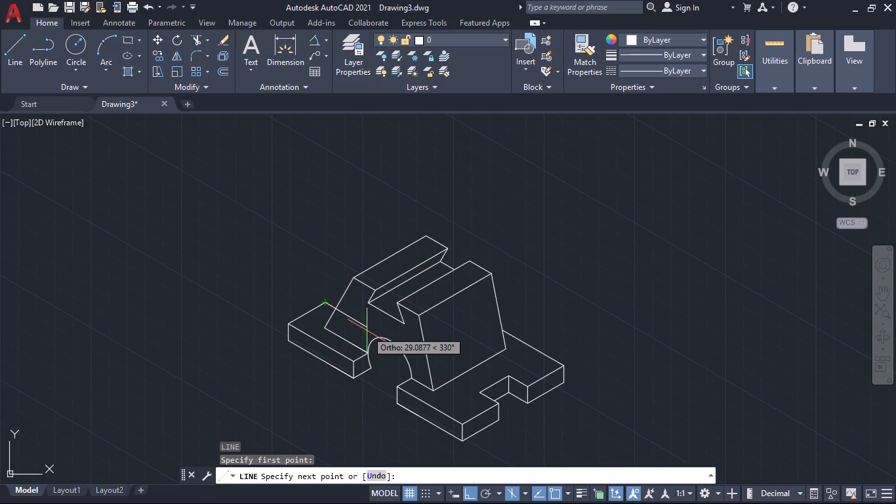
pyautogui.click(349, 318)
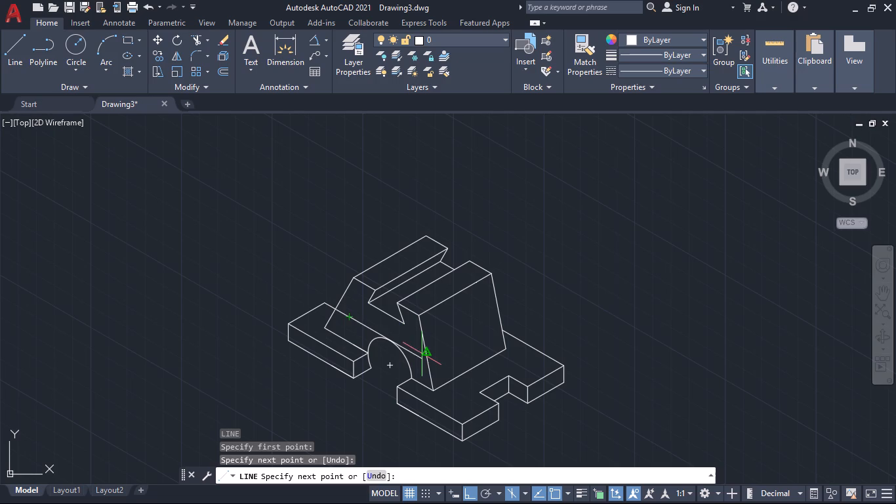
pyautogui.click(353, 320)
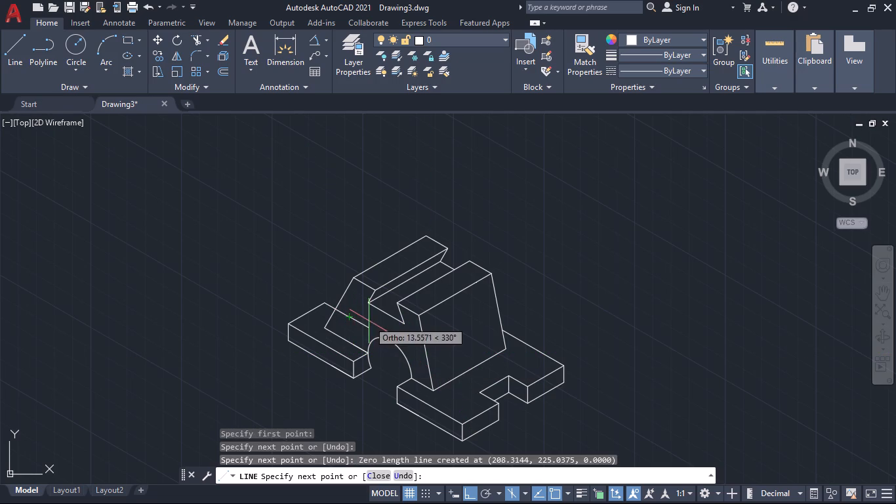
pyautogui.press('space')
# Trim the part of the new base rear edge that extends past the first upright's slanted front edge.
pyautogui.write('tr')
pyautogui.press('Return')
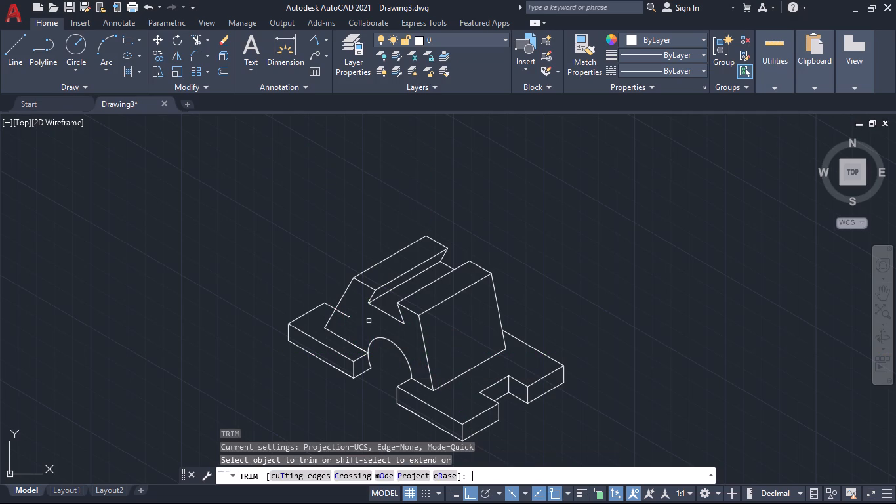
pyautogui.click(346, 315)
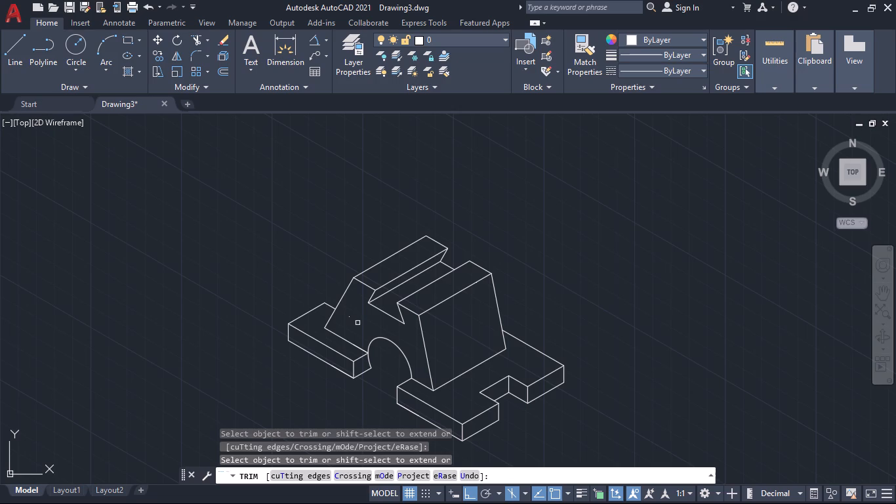
pyautogui.press('Escape')
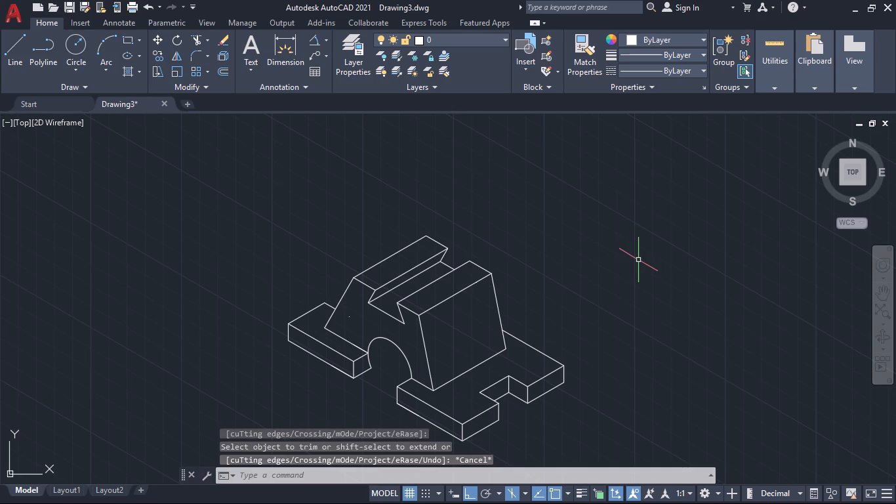
# In the right isoplane, draw a line from the arch's lower end by the first upright at 30°, 15 units plus 10 more.
pyautogui.press('l')
pyautogui.press('Return')
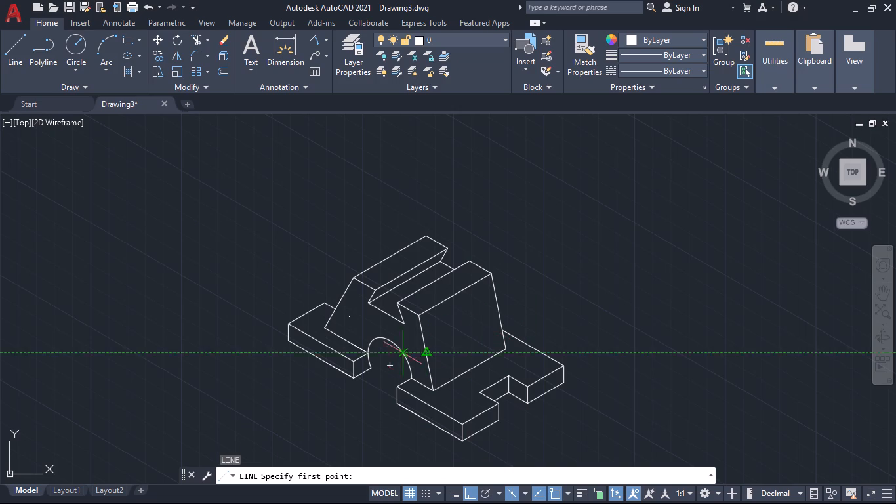
pyautogui.click(369, 370)
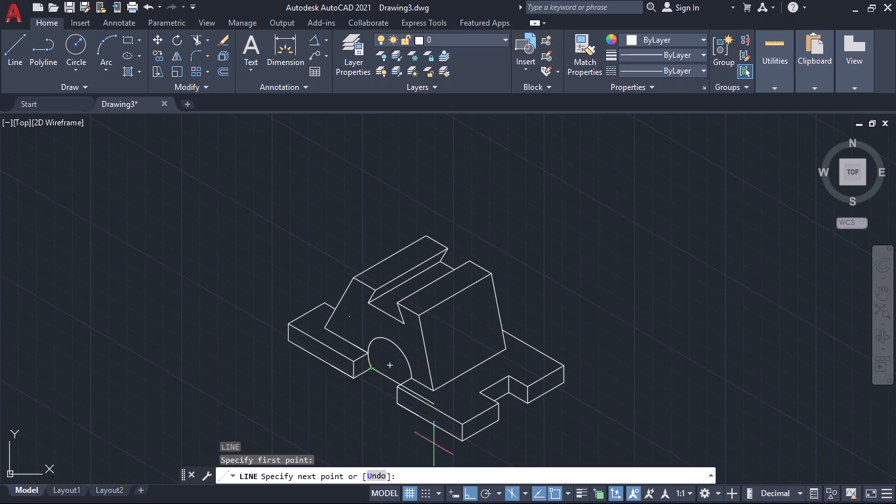
pyautogui.click(521, 493)
pyautogui.click(532, 475)
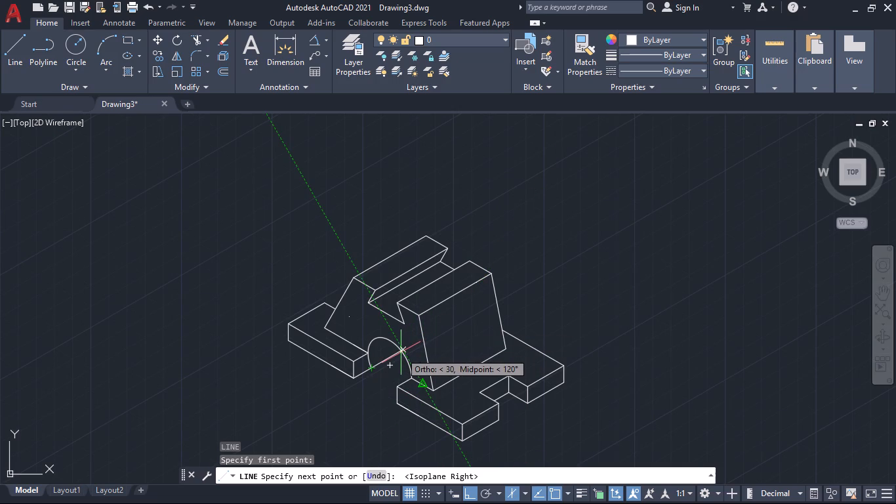
pyautogui.write('15')
pyautogui.press('Return')
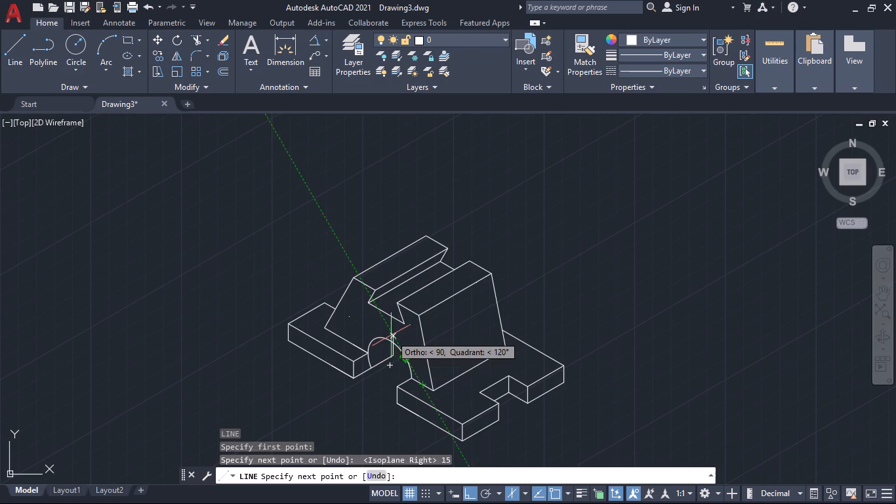
pyautogui.write('10')
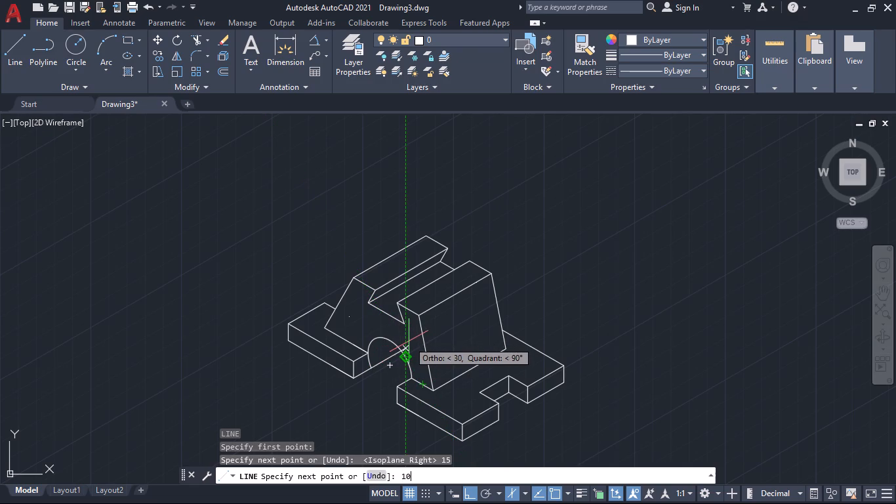
pyautogui.press('Return')
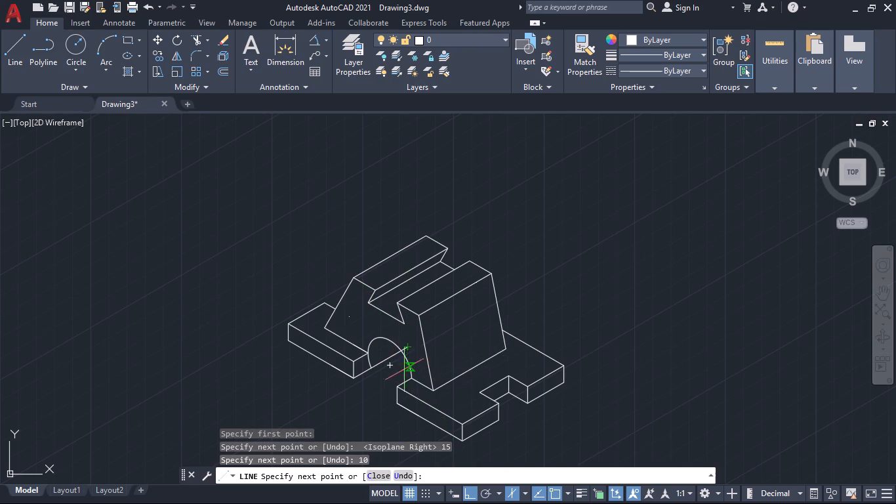
pyautogui.press('space')
# Draw a 15-unit line at 30° from the base's top corner where it meets the arch beside the first upright.
pyautogui.press('space')
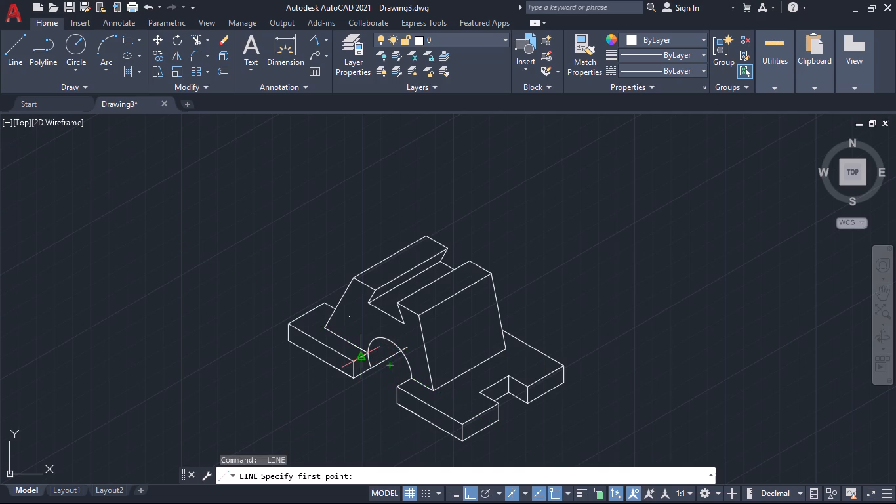
pyautogui.click(370, 353)
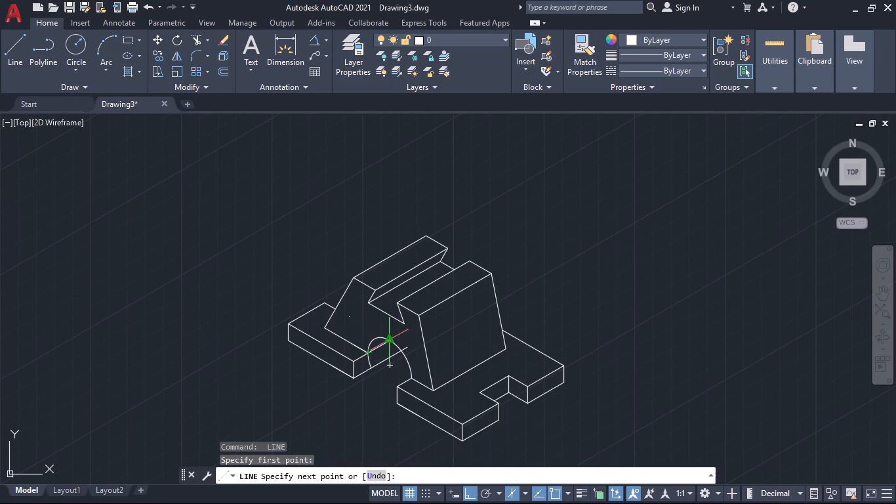
pyautogui.write('15')
pyautogui.press('Return')
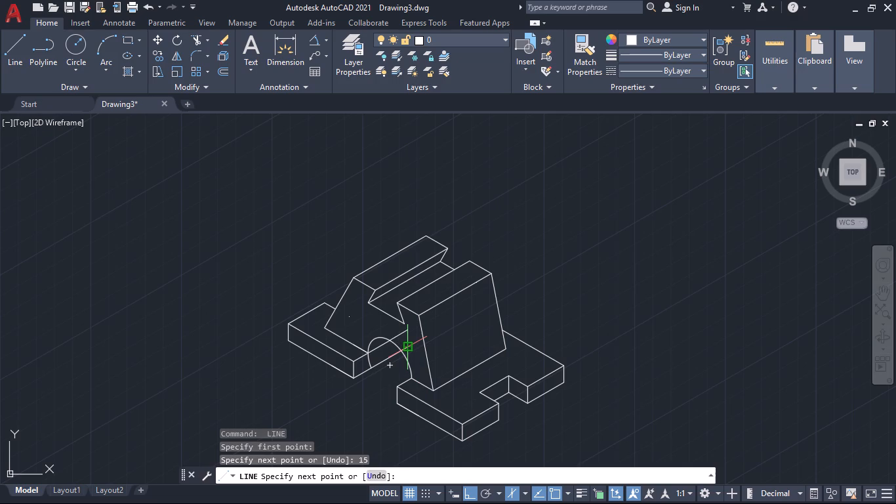
pyautogui.press('Escape')
# Trim the arch segment between the two new lines and the part of the lower line extending past the arch.
pyautogui.write('tr')
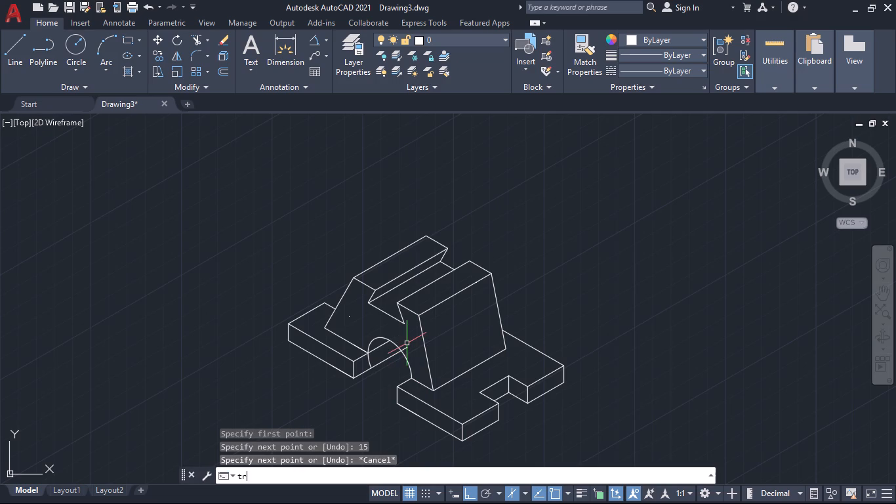
pyautogui.press('Return')
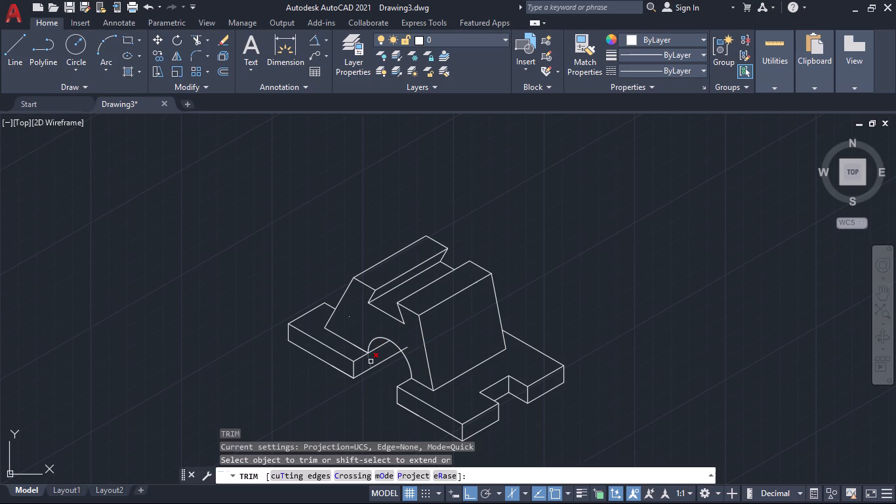
pyautogui.click(371, 362)
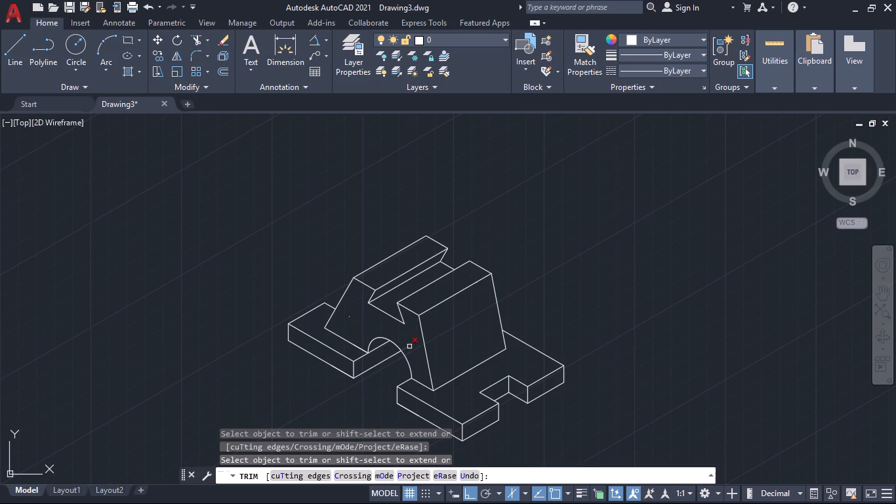
pyautogui.click(407, 346)
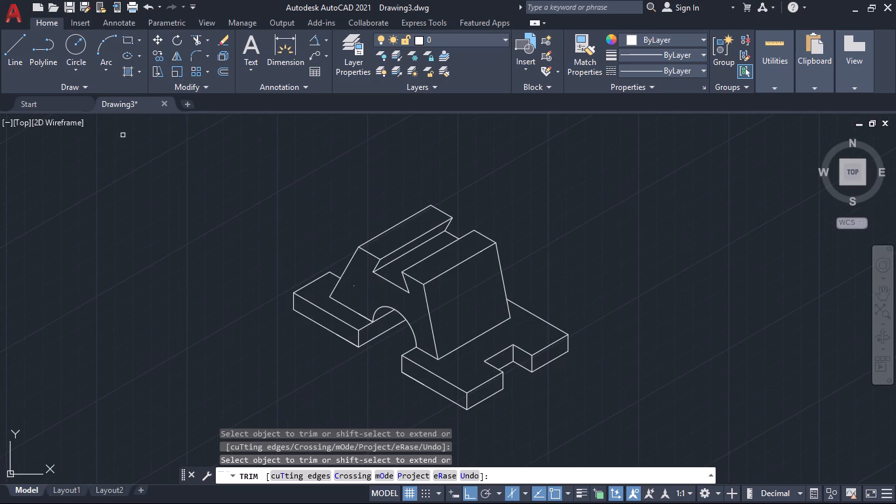
# Erase the stray point on the front face of the first upright.
pyautogui.click(353, 285)
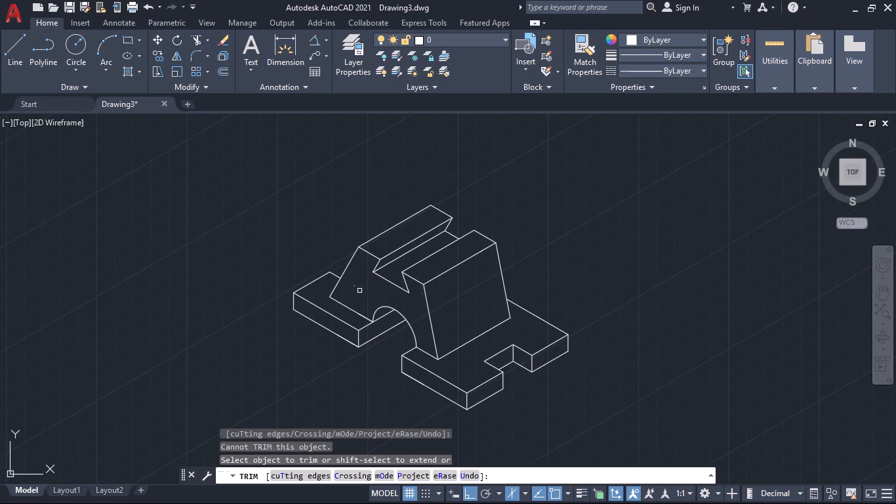
pyautogui.click(361, 293)
pyautogui.click(354, 285)
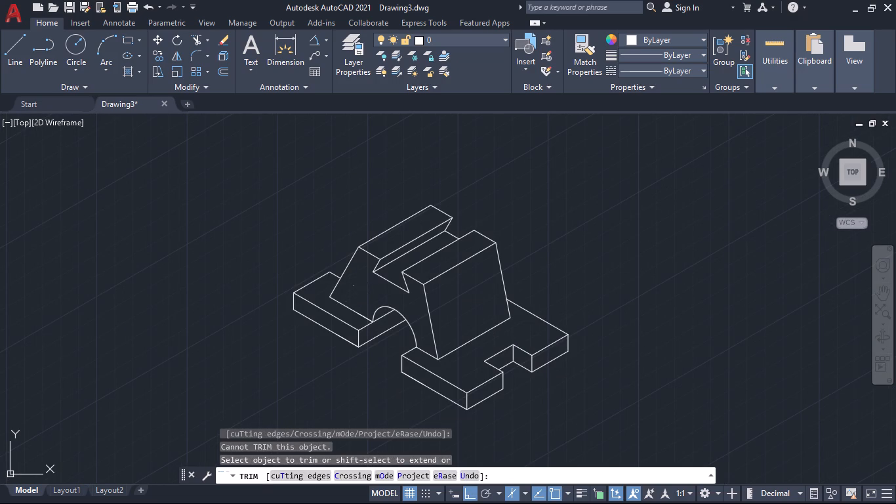
pyautogui.press('Escape')
pyautogui.click(361, 291)
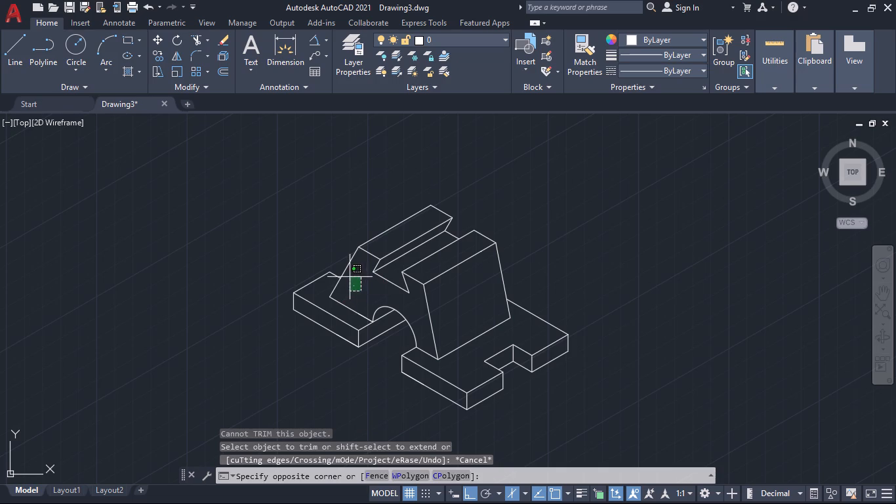
pyautogui.click(350, 277)
pyautogui.press('Delete')
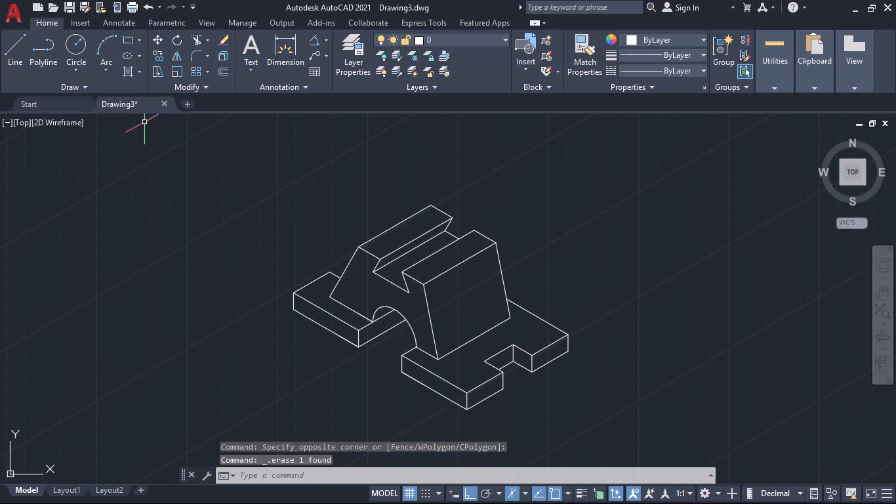
# Start the Hatch command.
pyautogui.press('h')
pyautogui.press('Return')
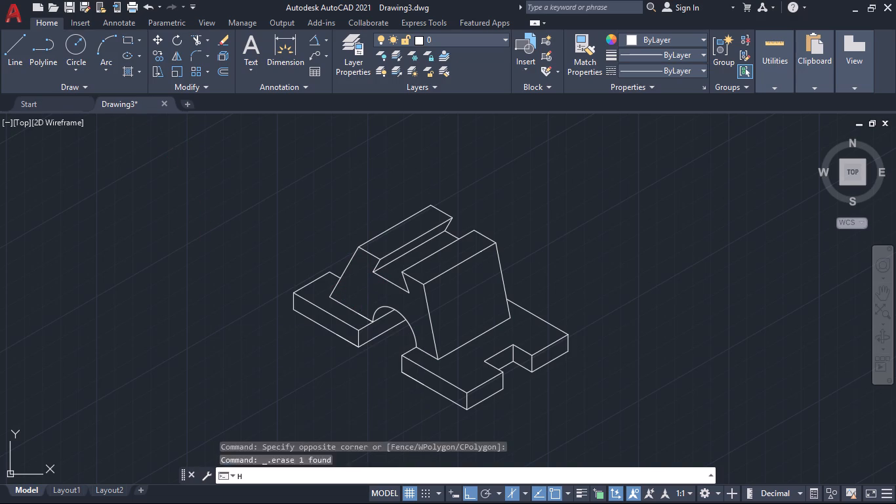
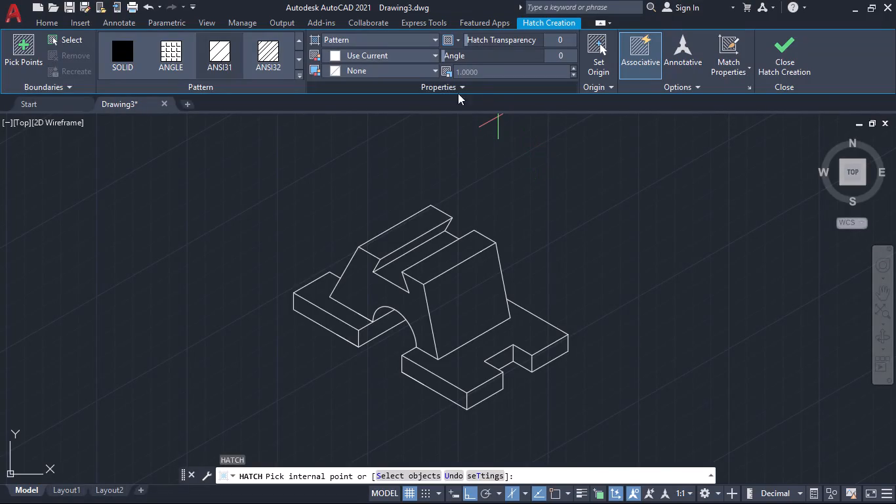
# Fill the arched front face, both feet's front faces, all base and upright tops, and the notch's front-facing wall with solid orange 248,153,30.
pyautogui.click(366, 42)
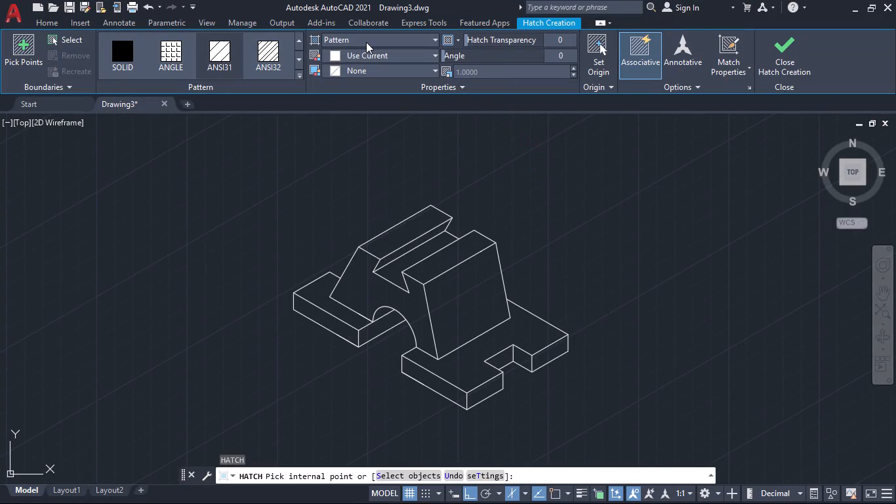
pyautogui.click(354, 58)
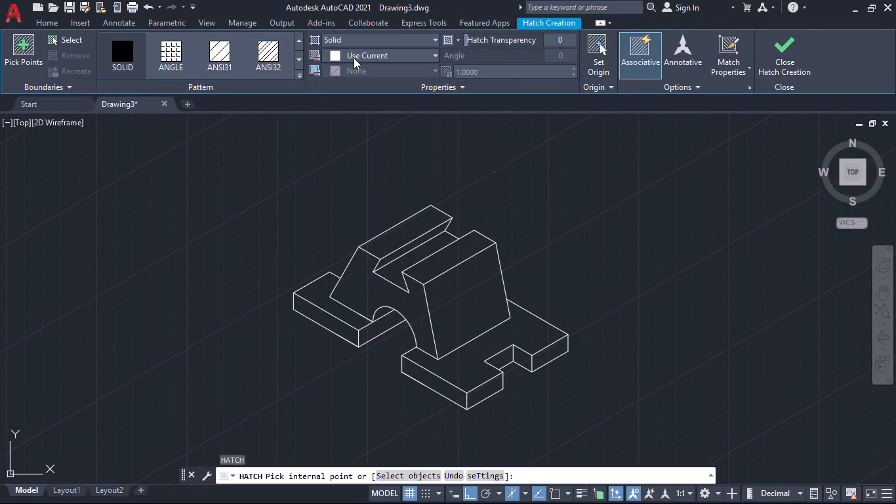
pyautogui.click(425, 54)
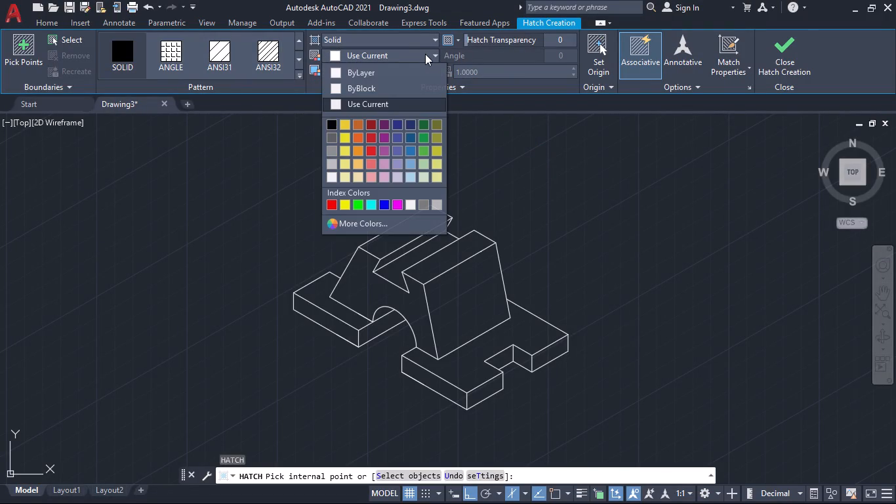
pyautogui.click(355, 144)
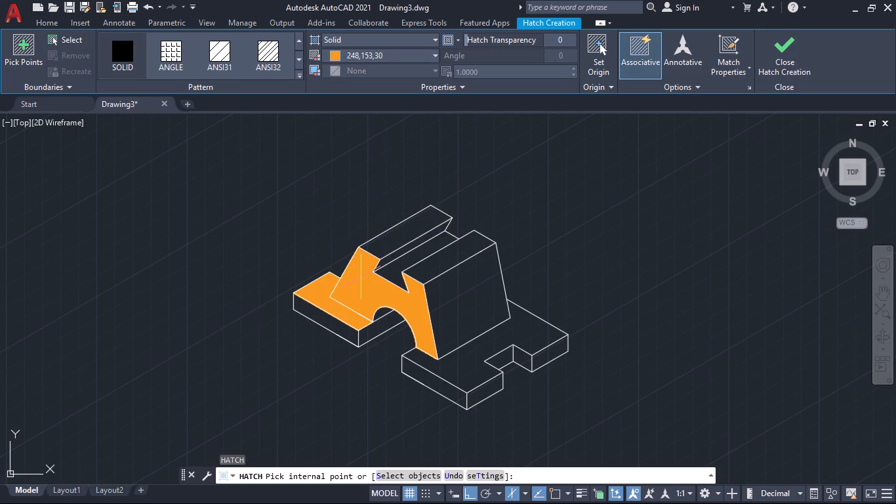
pyautogui.click(361, 277)
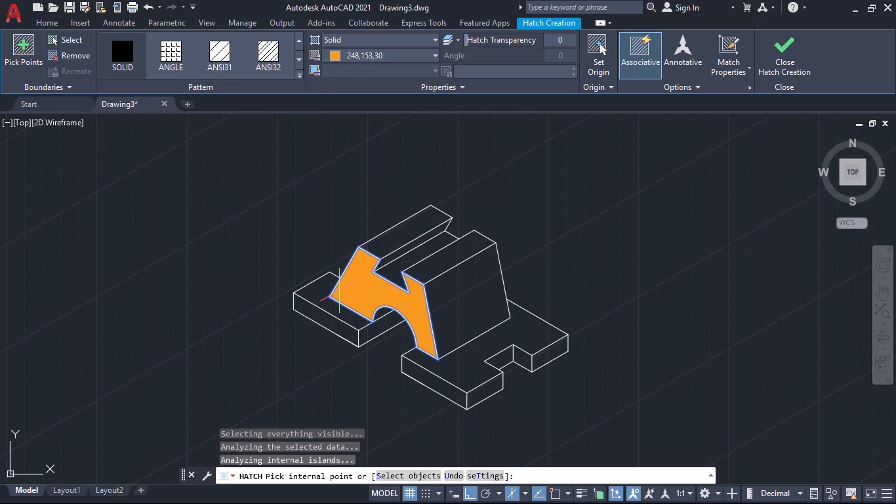
pyautogui.click(319, 294)
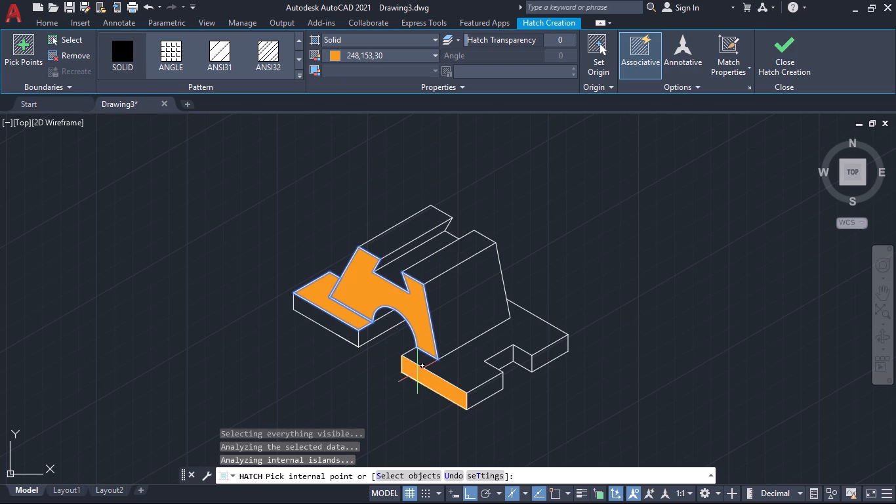
pyautogui.click(416, 373)
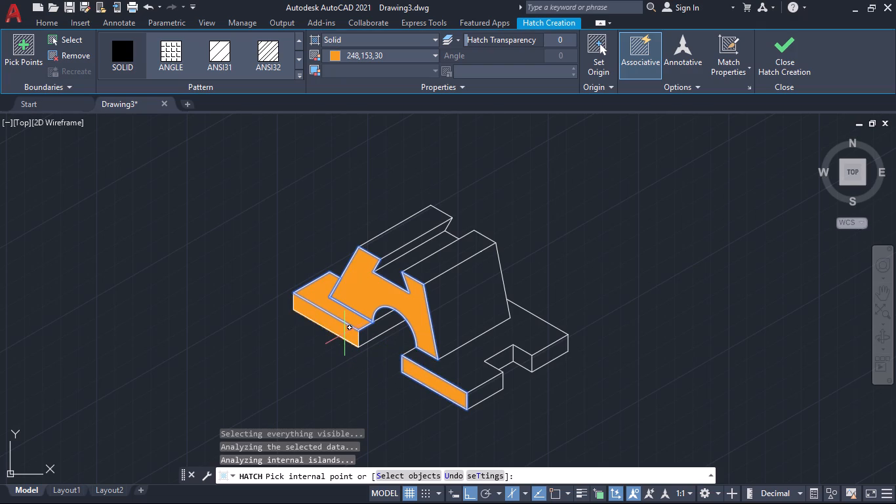
pyautogui.click(344, 333)
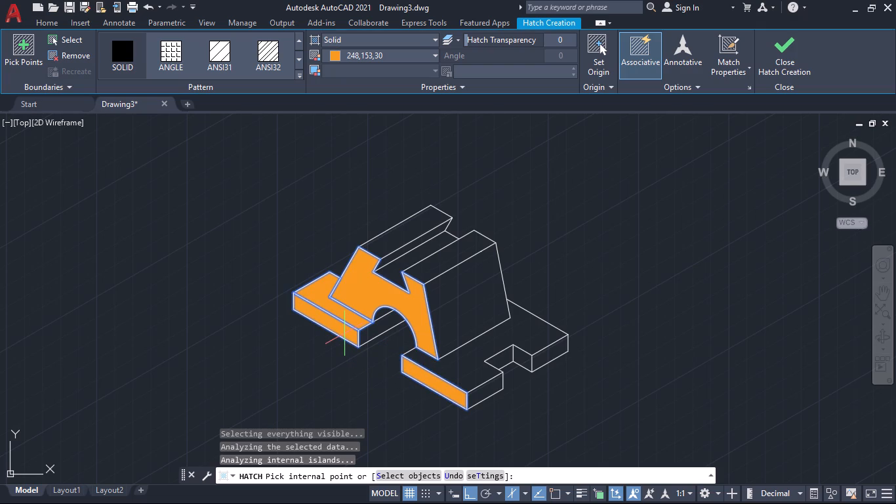
pyautogui.click(417, 272)
pyautogui.click(396, 244)
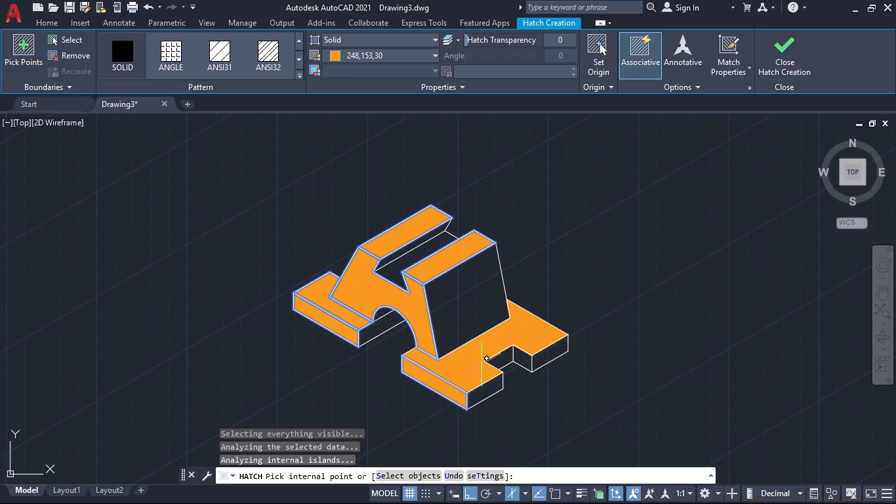
pyautogui.click(481, 364)
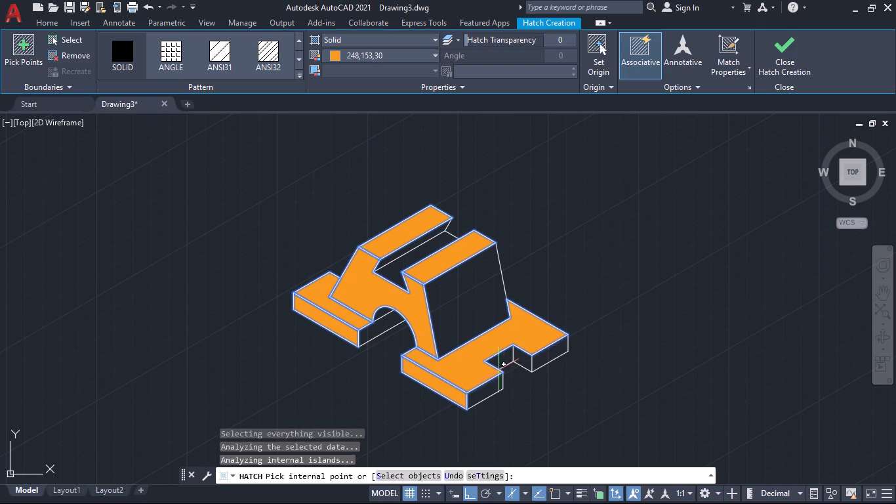
pyautogui.click(519, 362)
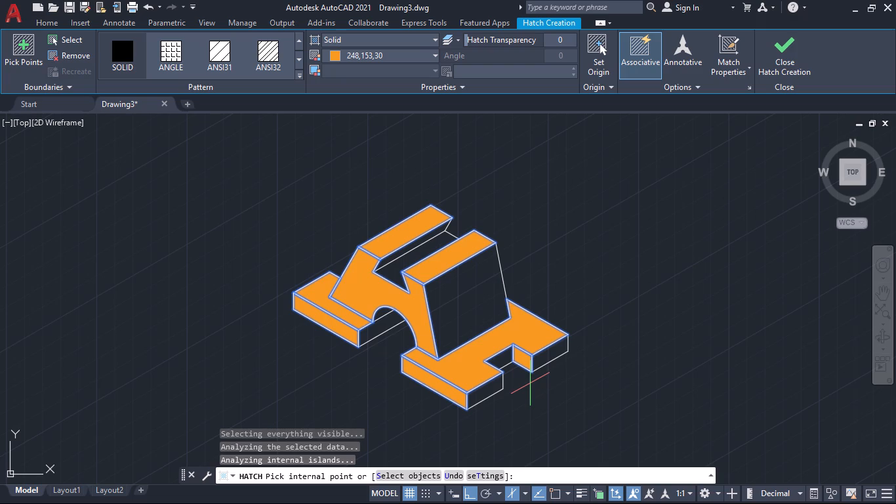
pyautogui.press('Escape')
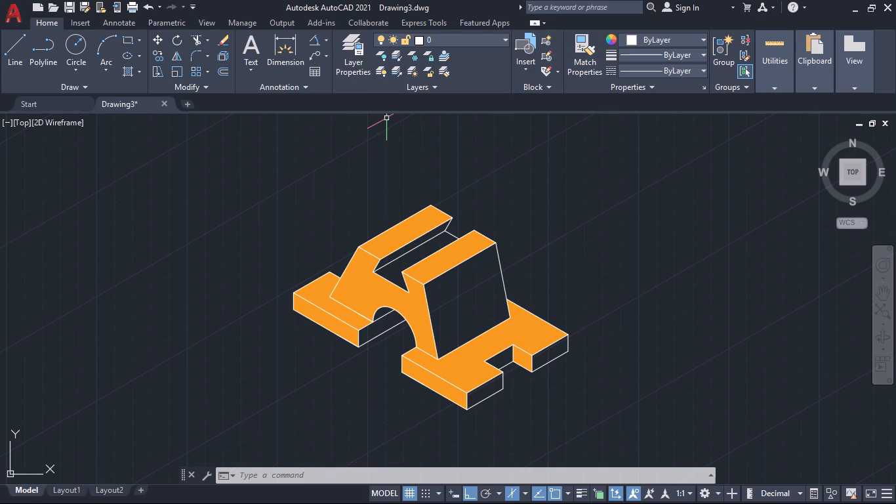
# Fill the groove floor and wall, arch interior, inner foot side, sloped side, notch back and base end faces with solid grey 147,149,152.
pyautogui.press('h')
pyautogui.press('Return')
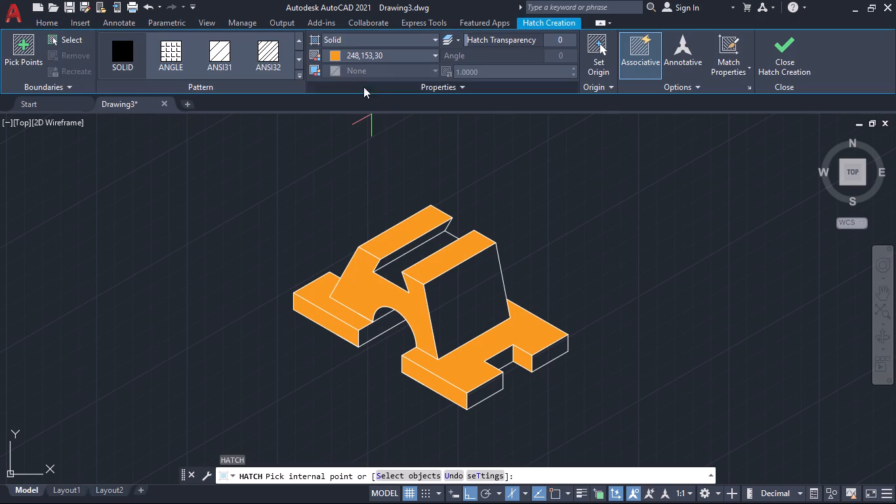
pyautogui.click(405, 50)
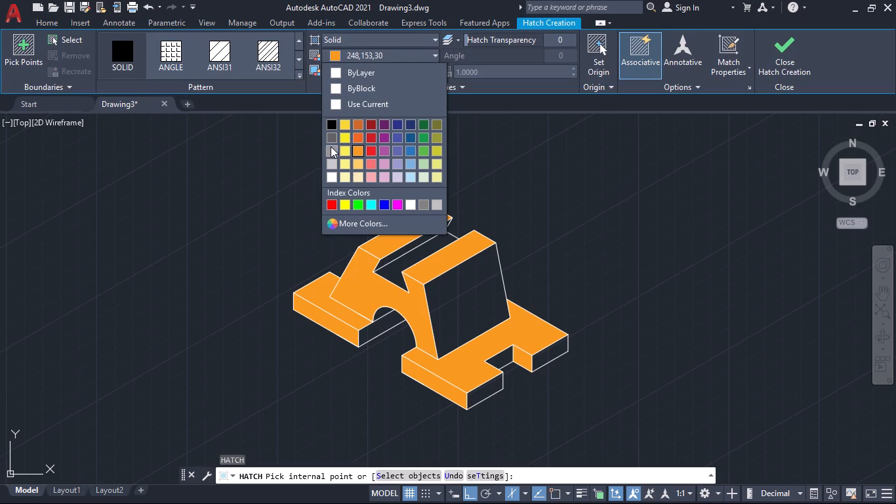
pyautogui.click(331, 146)
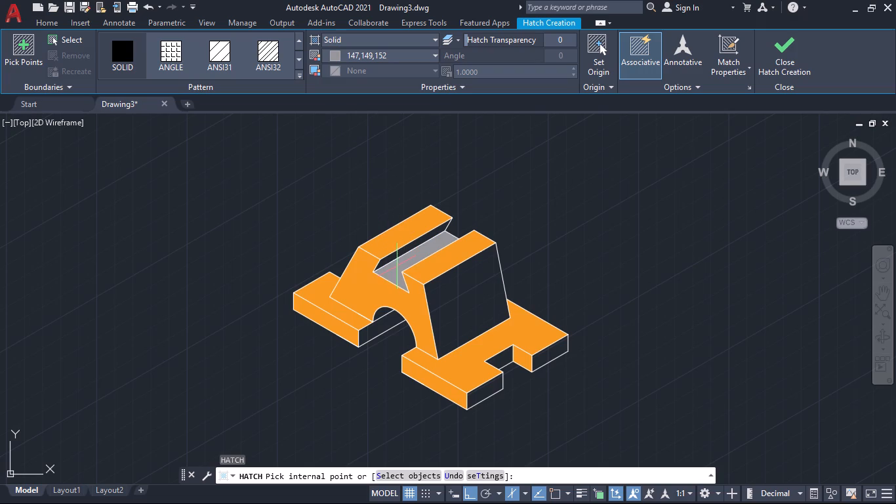
pyautogui.click(396, 266)
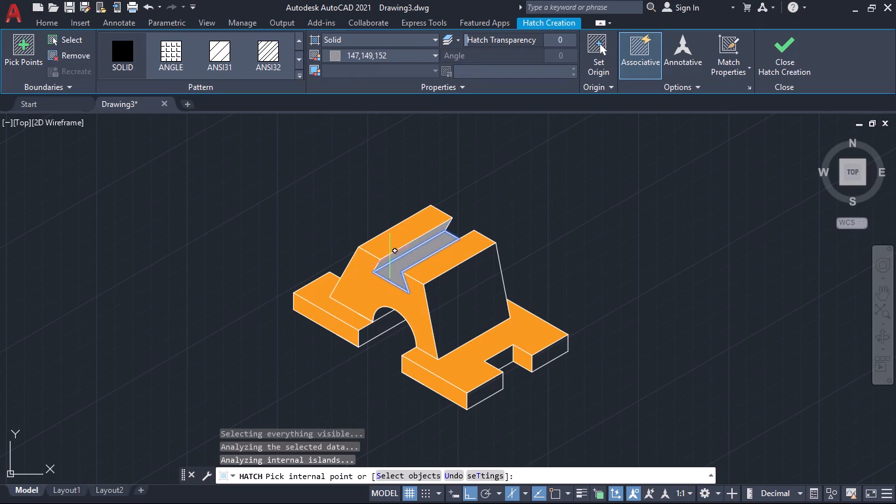
pyautogui.click(390, 256)
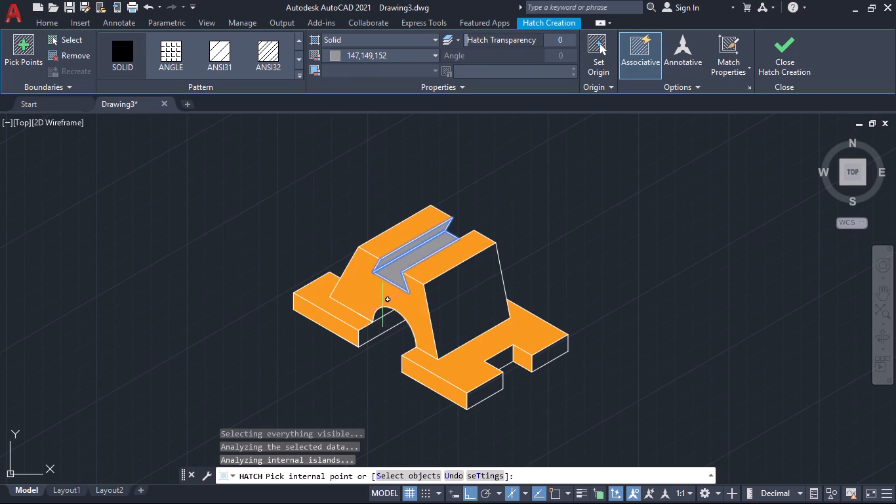
pyautogui.click(382, 314)
pyautogui.click(378, 328)
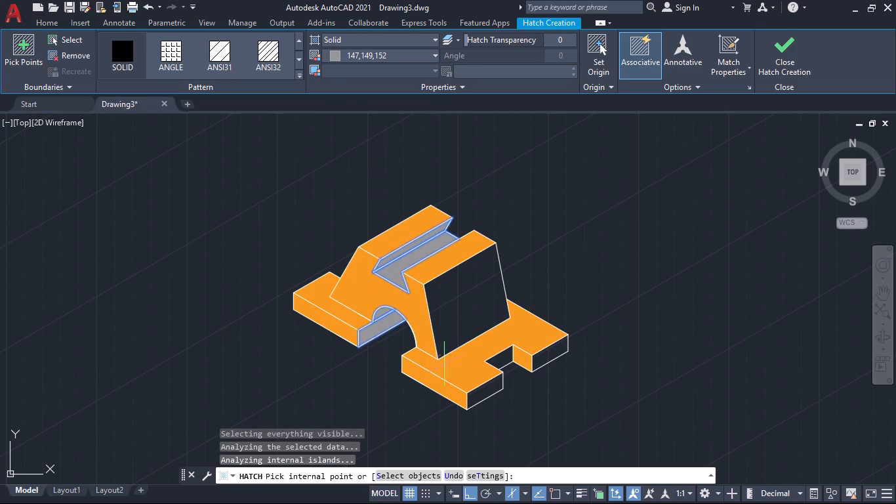
pyautogui.click(485, 388)
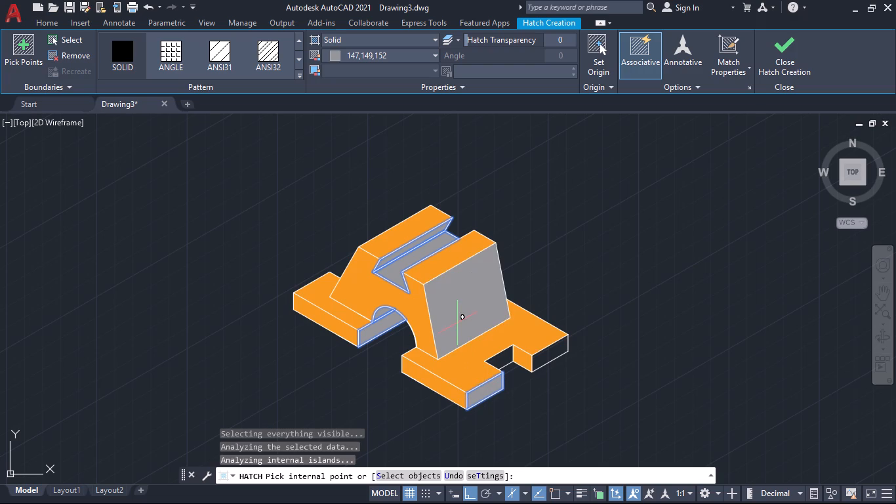
pyautogui.click(457, 323)
pyautogui.click(504, 365)
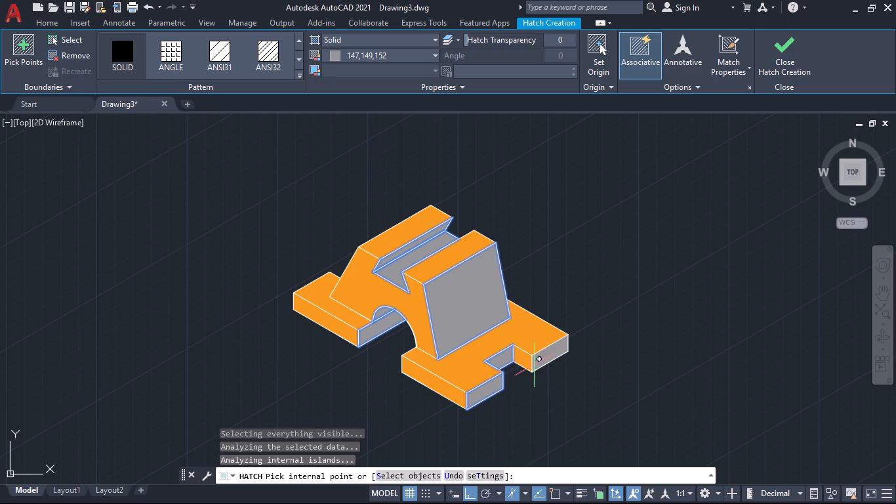
pyautogui.click(541, 363)
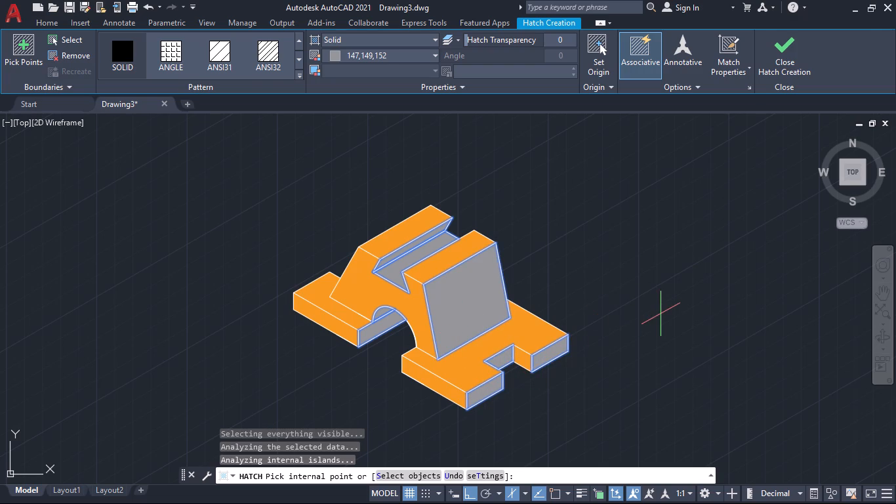
pyautogui.press('Return')
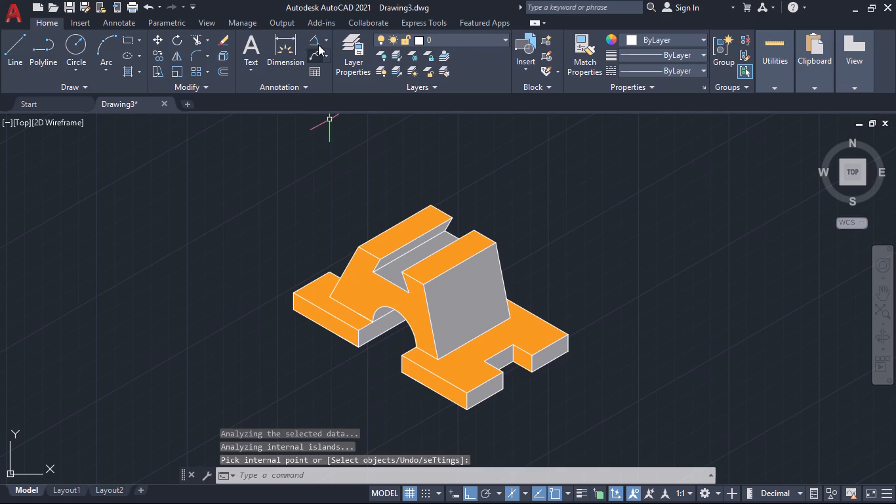
# Add an aligned dimension along the base's full front bottom edge, placed just outside the part.
pyautogui.click(327, 41)
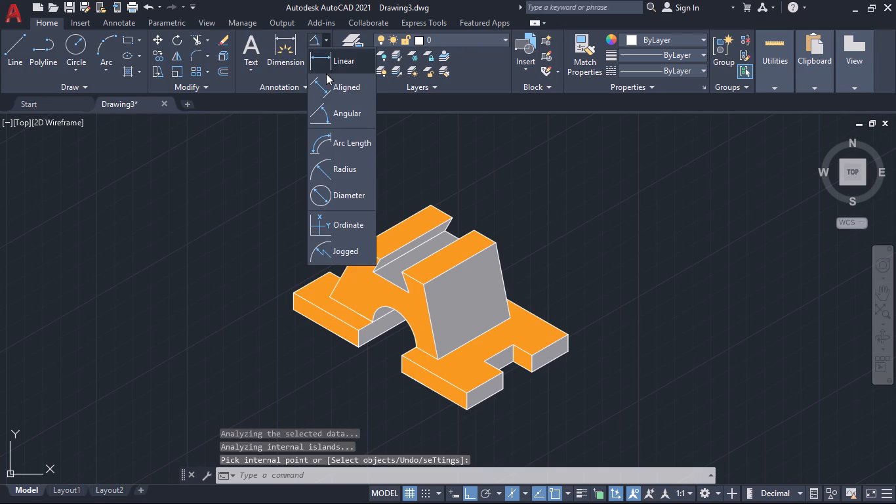
pyautogui.click(327, 79)
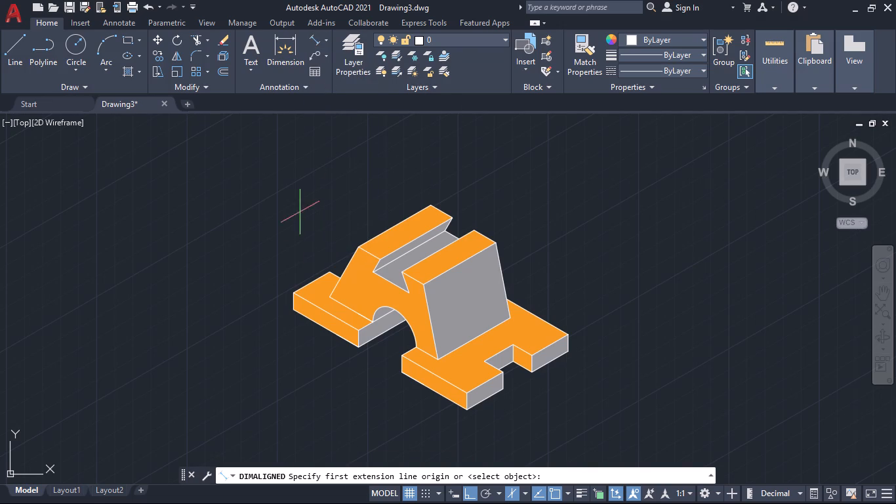
pyautogui.click(293, 312)
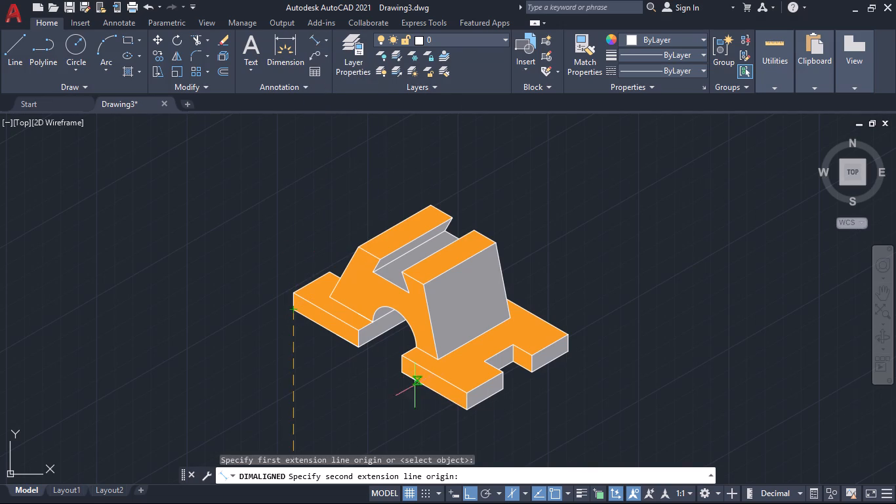
pyautogui.click(466, 413)
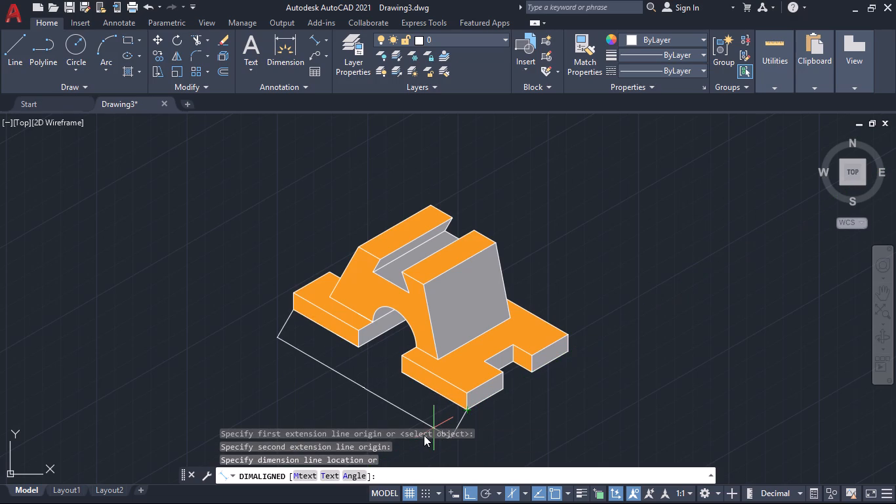
pyautogui.click(424, 423)
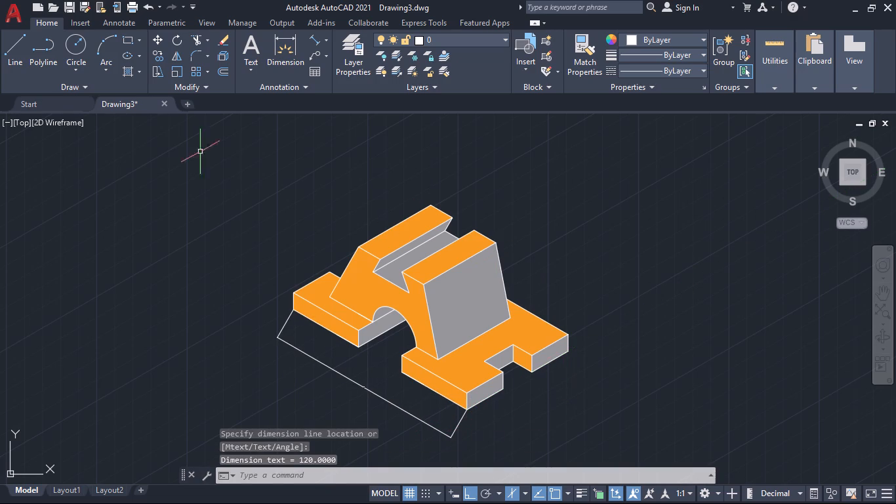
# Add aligned dimensions to the bottom edges of the two base end faces on either side of the notch.
pyautogui.press('space')
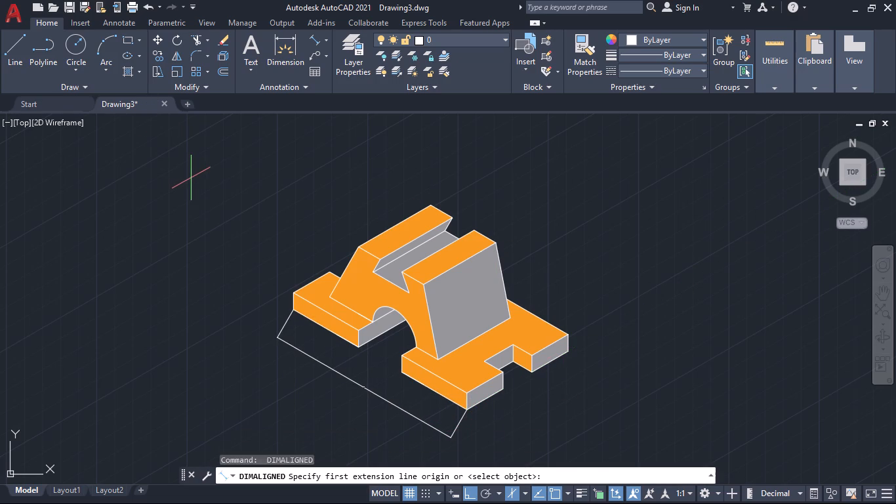
pyautogui.press('space')
pyautogui.click(487, 400)
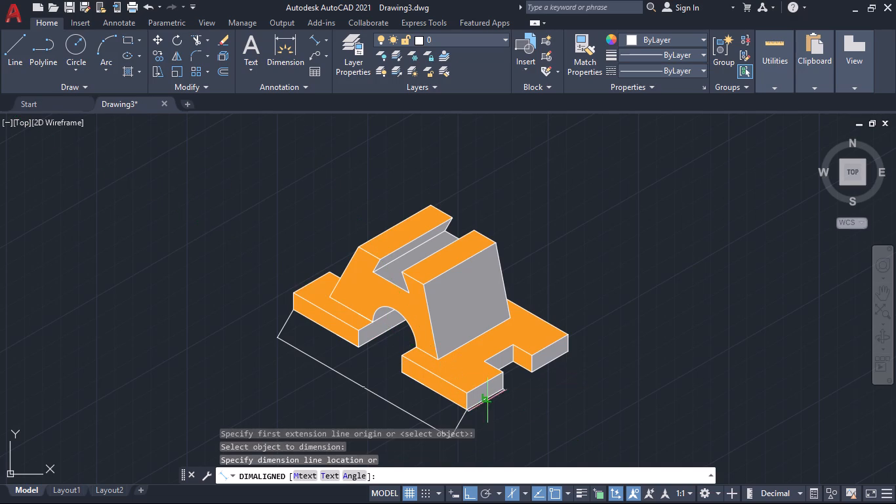
pyautogui.click(505, 412)
pyautogui.press('space')
pyautogui.press('space')
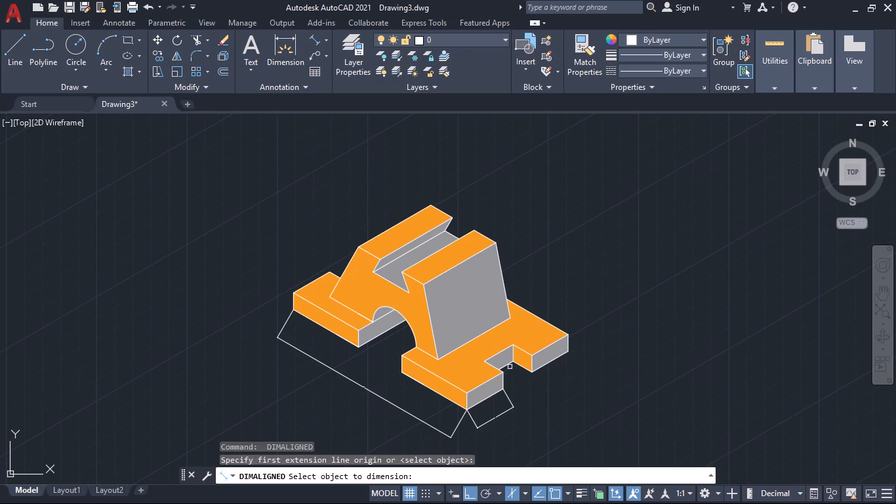
pyautogui.click(553, 360)
pyautogui.click(584, 381)
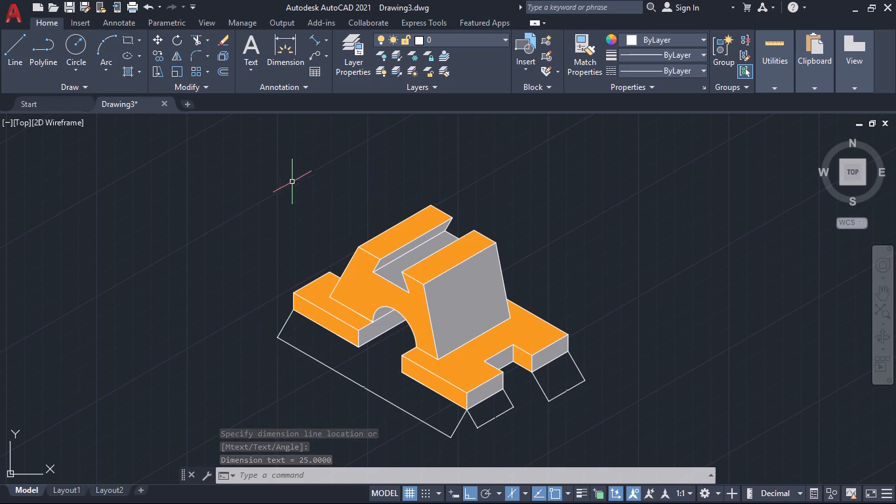
# Add an aligned dimension across the notch opening between the bottom corners of the two base end faces.
pyautogui.press('space')
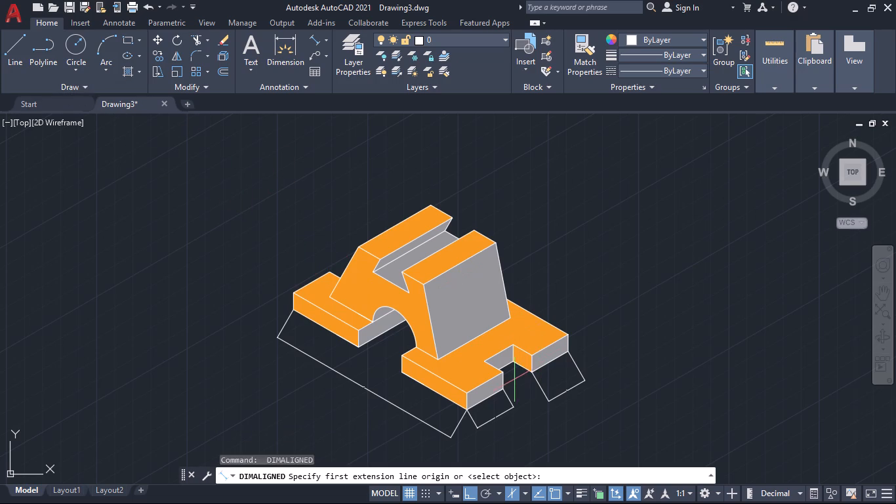
pyautogui.click(502, 389)
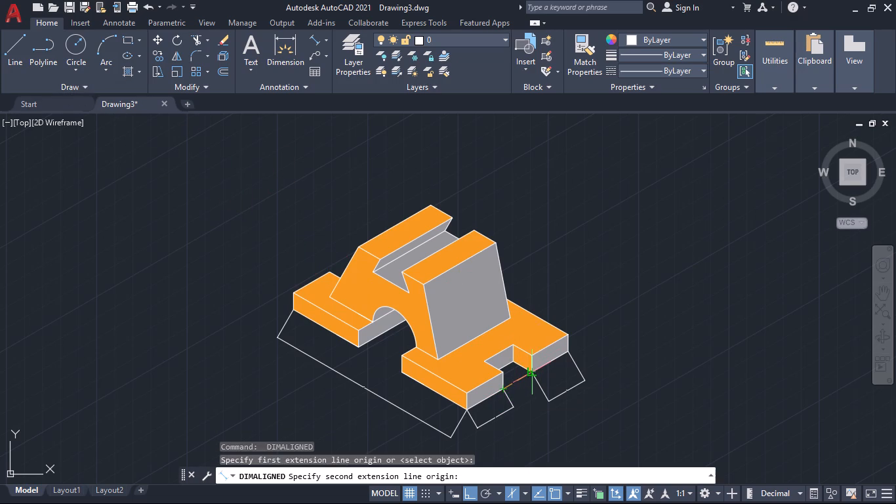
pyautogui.click(532, 373)
pyautogui.click(546, 394)
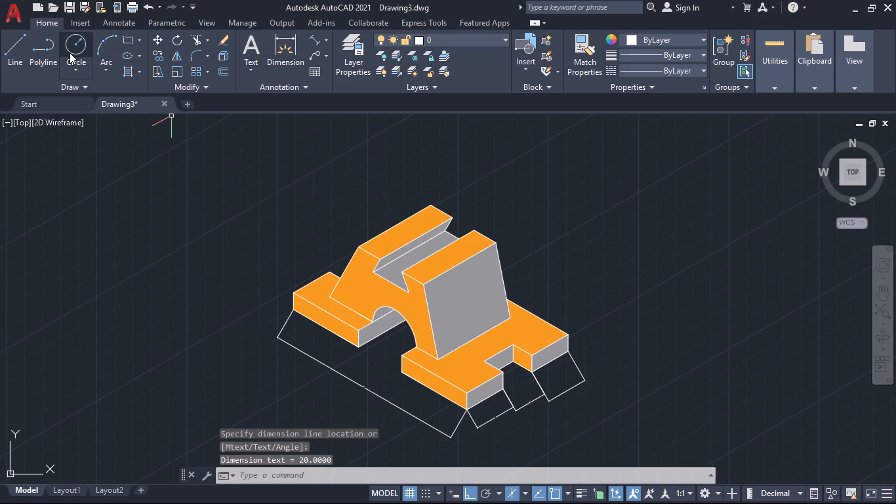
# Add an aligned dimension across the base's full notched end, between its outer bottom corners, placed outside the three shorter dimensions.
pyautogui.press('space')
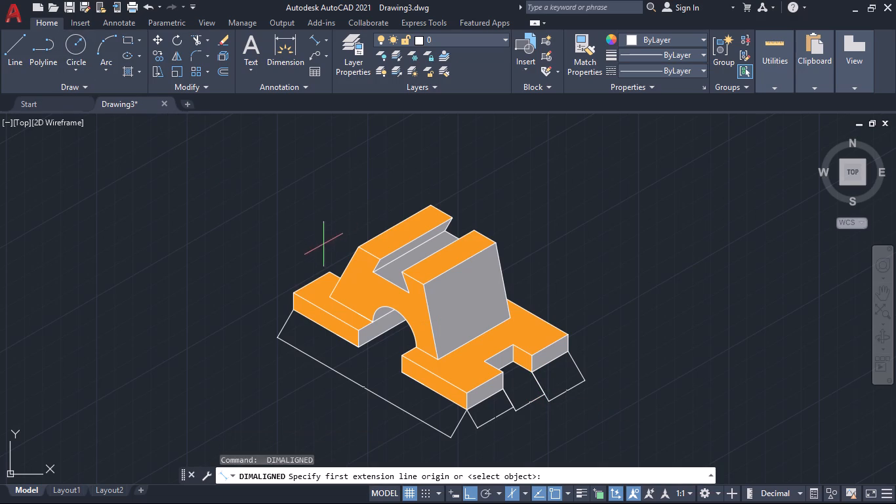
pyautogui.click(469, 412)
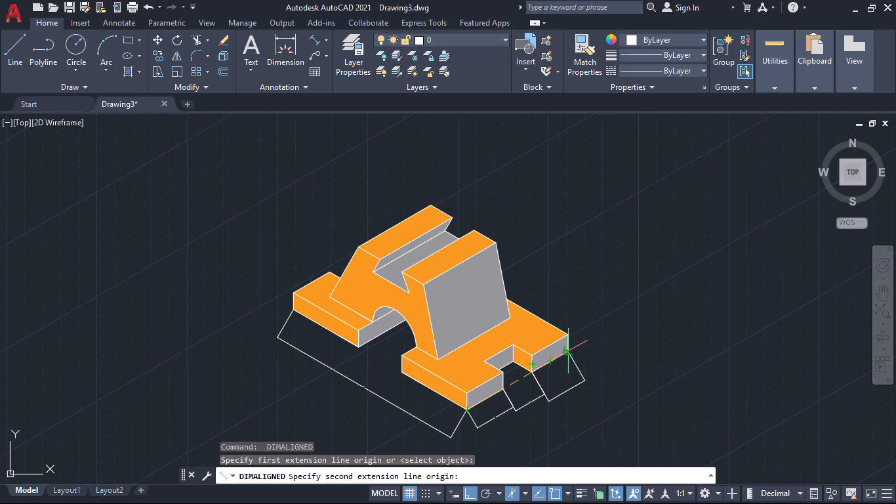
pyautogui.click(567, 348)
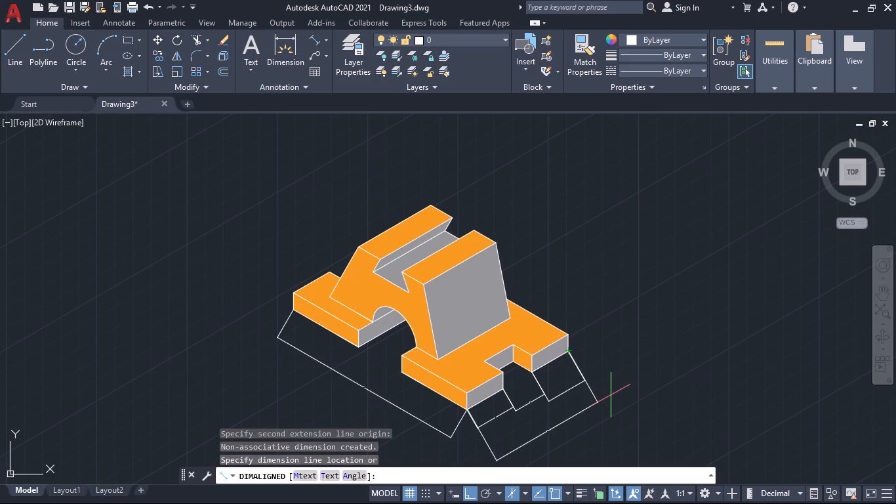
pyautogui.click(610, 395)
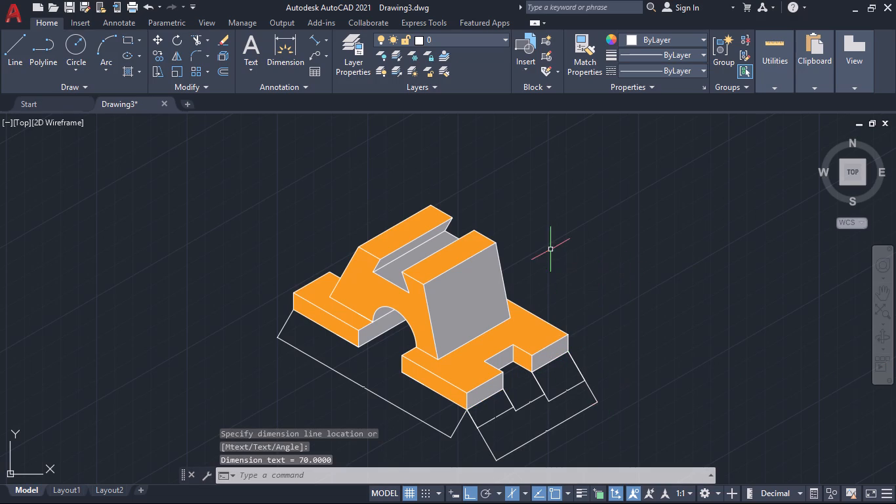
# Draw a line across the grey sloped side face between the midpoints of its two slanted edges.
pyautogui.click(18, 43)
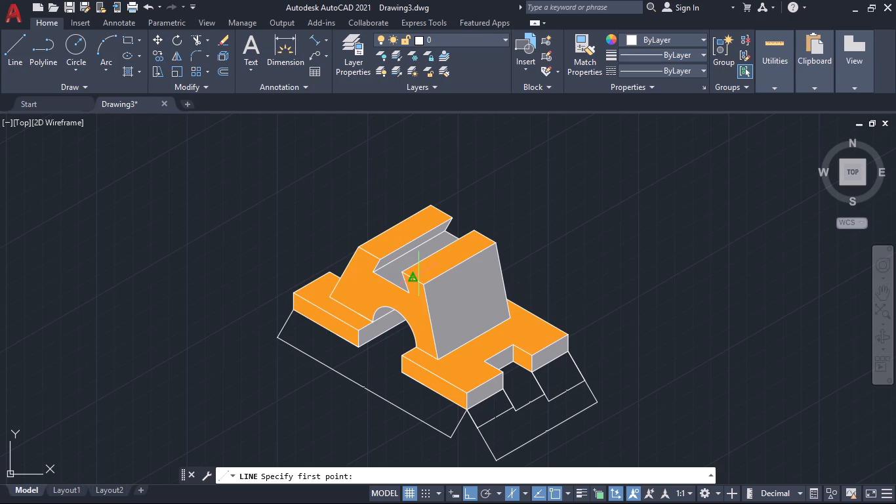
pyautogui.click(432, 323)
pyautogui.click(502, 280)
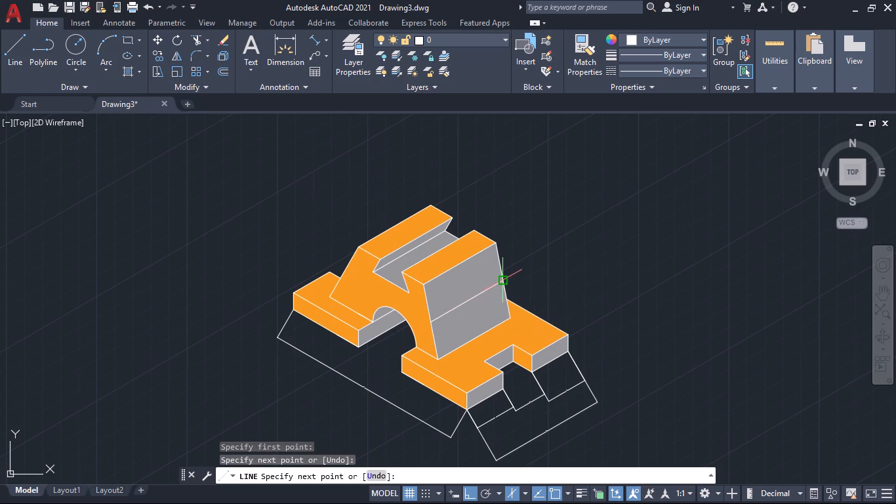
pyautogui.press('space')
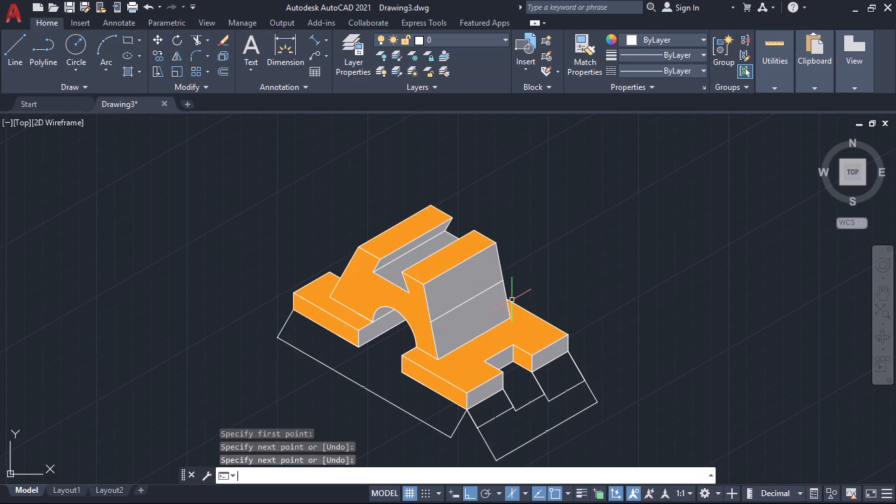
# Draw a line across the groove opening at the block's rear, joining the back inner corners of the two top faces.
pyautogui.press('space')
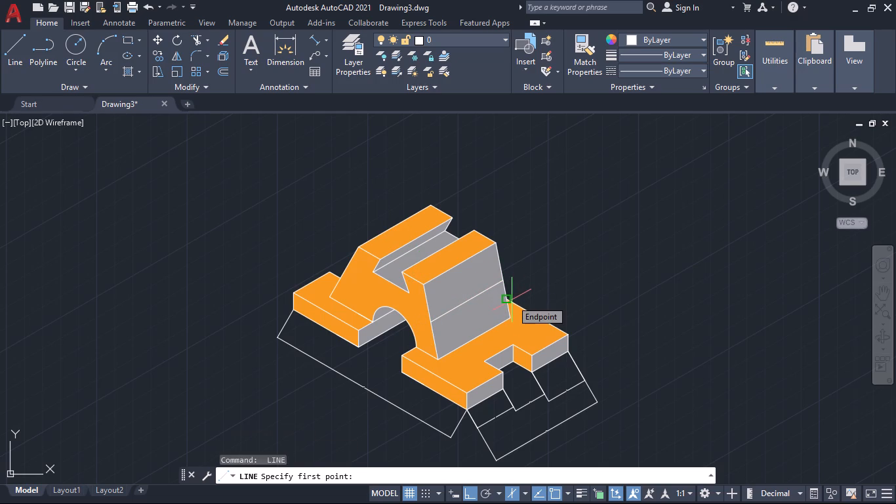
pyautogui.click(474, 228)
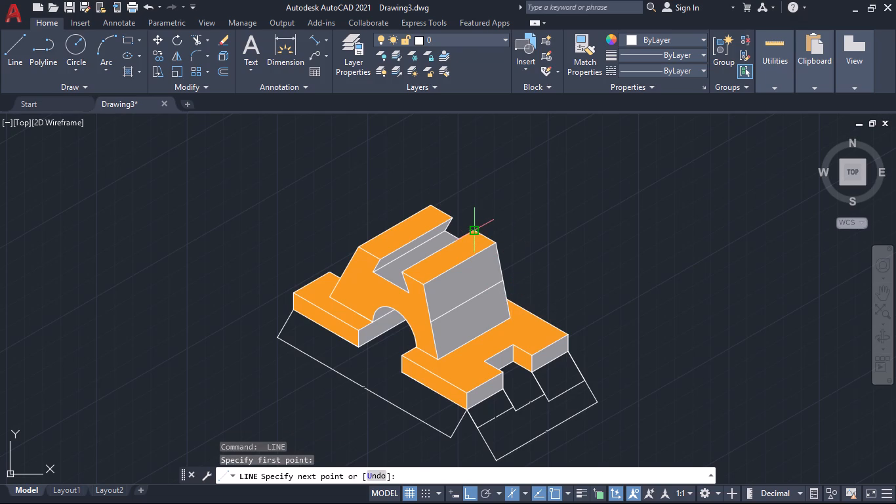
pyautogui.click(453, 213)
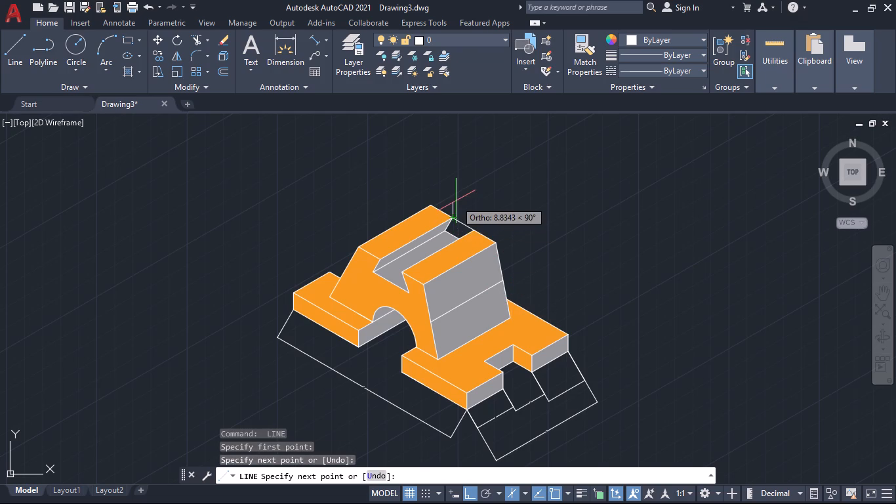
pyautogui.press('space')
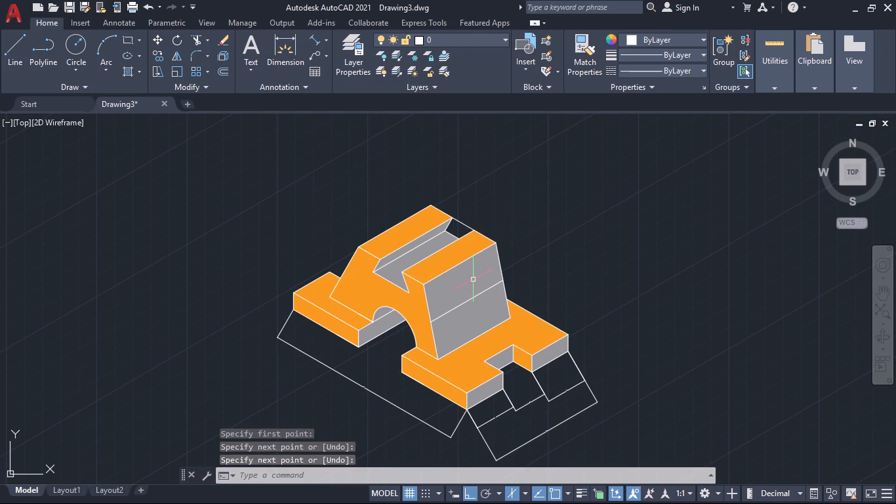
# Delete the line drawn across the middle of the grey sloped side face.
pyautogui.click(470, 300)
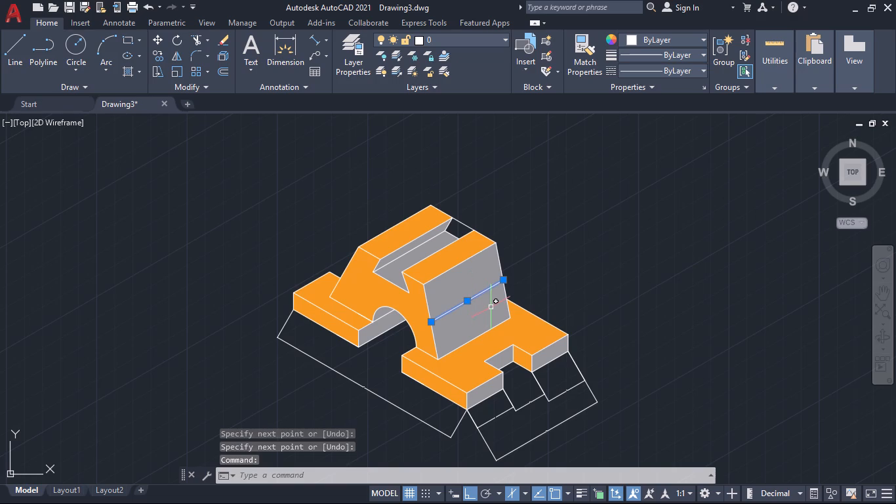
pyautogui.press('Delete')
# Add an aligned dimension across the groove opening at the block's top rear edge, placed just behind the part.
pyautogui.click(316, 35)
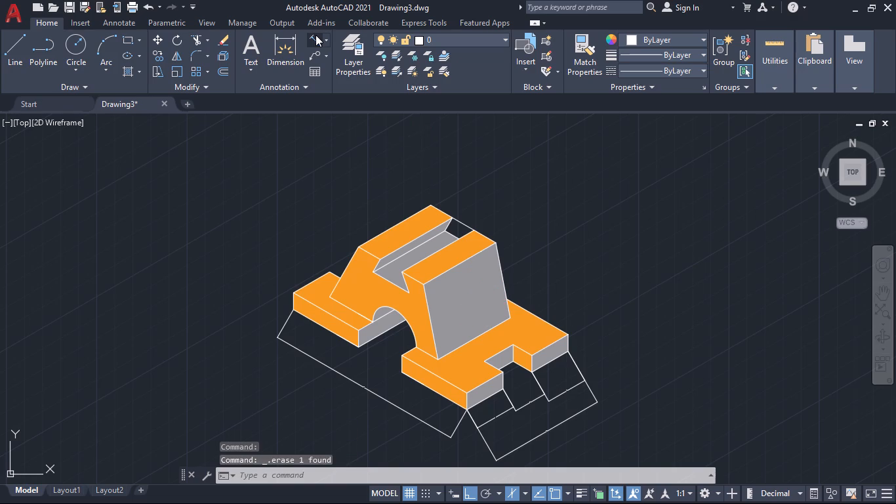
pyautogui.click(453, 218)
pyautogui.click(473, 233)
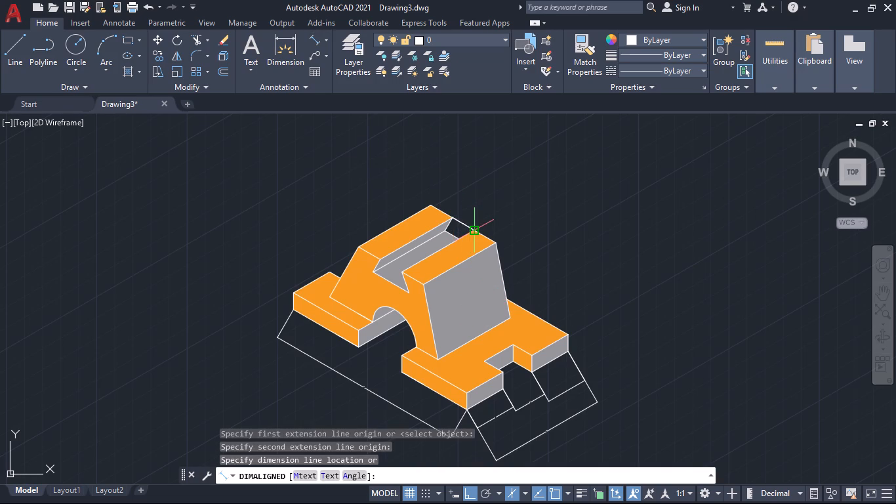
pyautogui.click(487, 214)
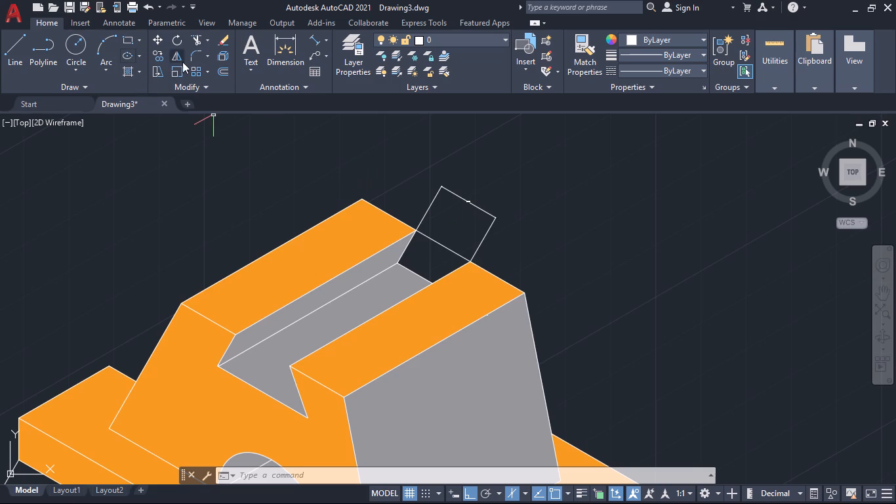
# Add an aligned dimension across the block's full top rear edge between its outer corners, placed beyond the groove opening dimension.
pyautogui.click(307, 38)
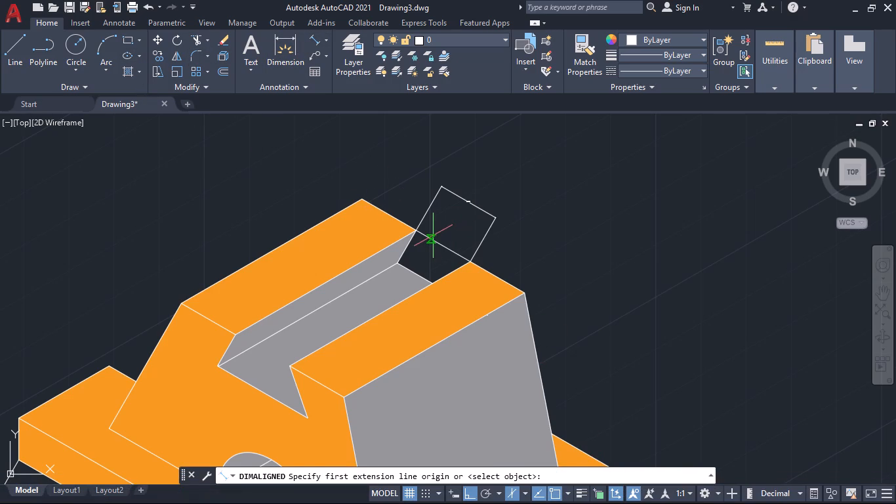
pyautogui.click(361, 198)
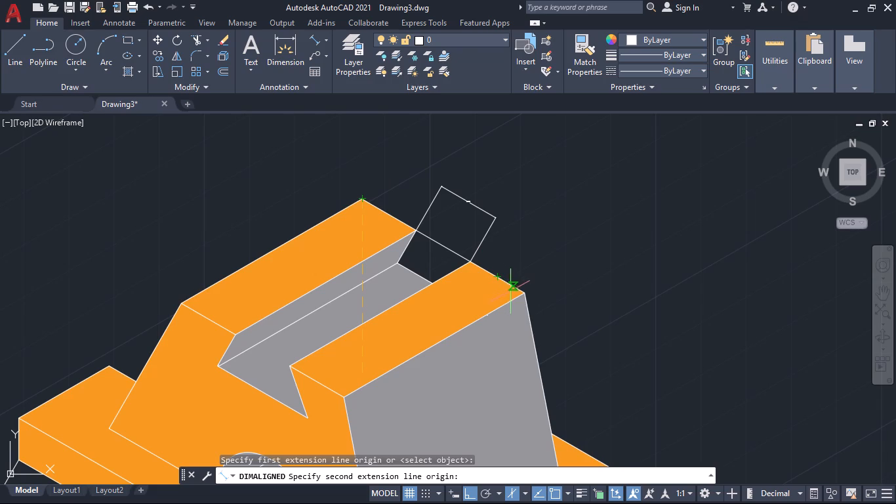
pyautogui.click(522, 295)
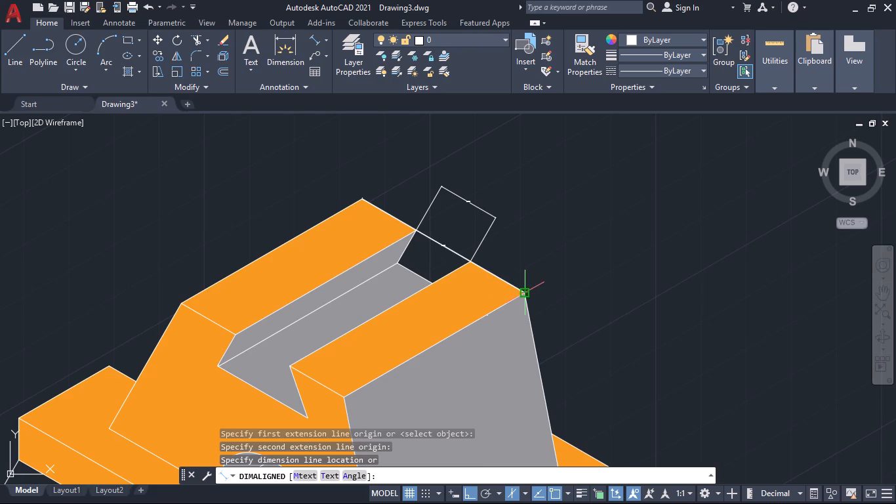
pyautogui.click(576, 236)
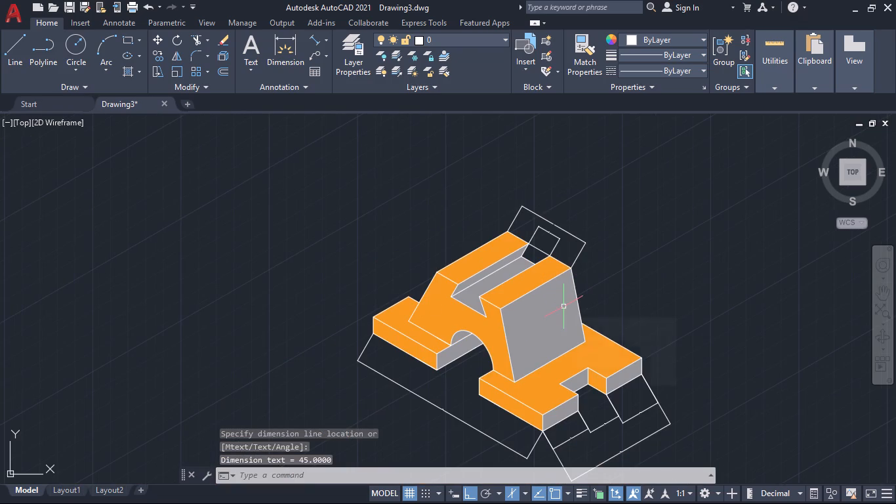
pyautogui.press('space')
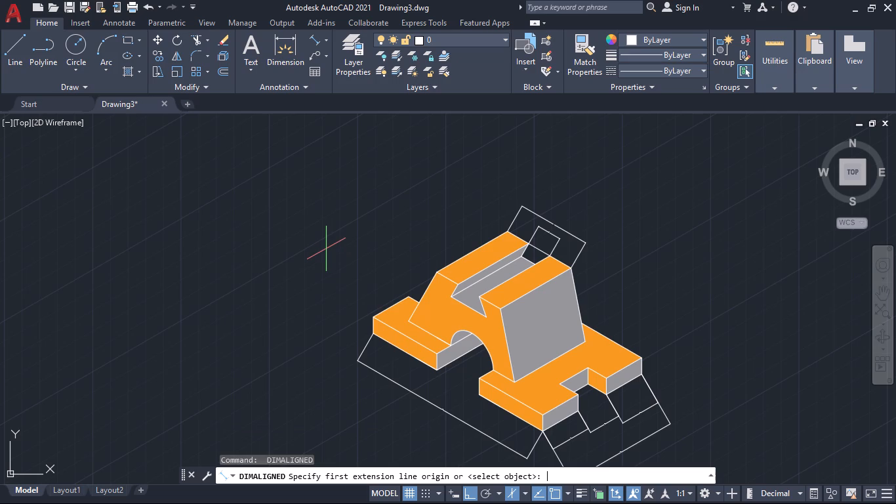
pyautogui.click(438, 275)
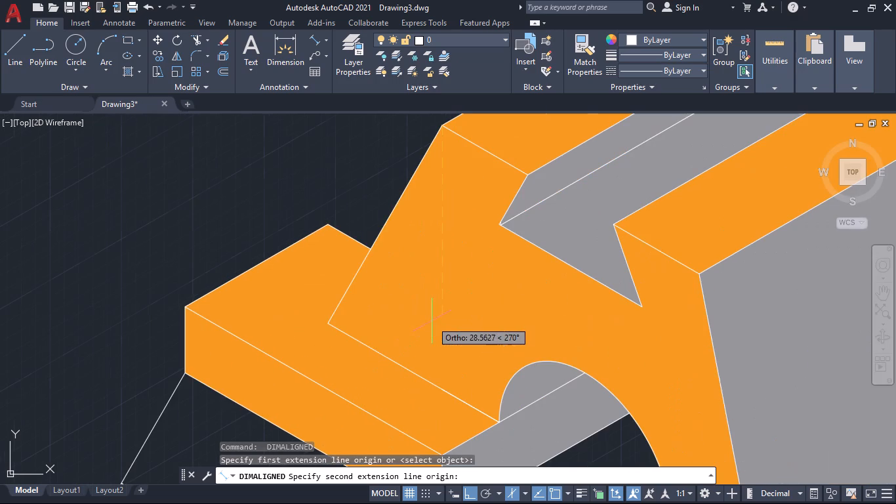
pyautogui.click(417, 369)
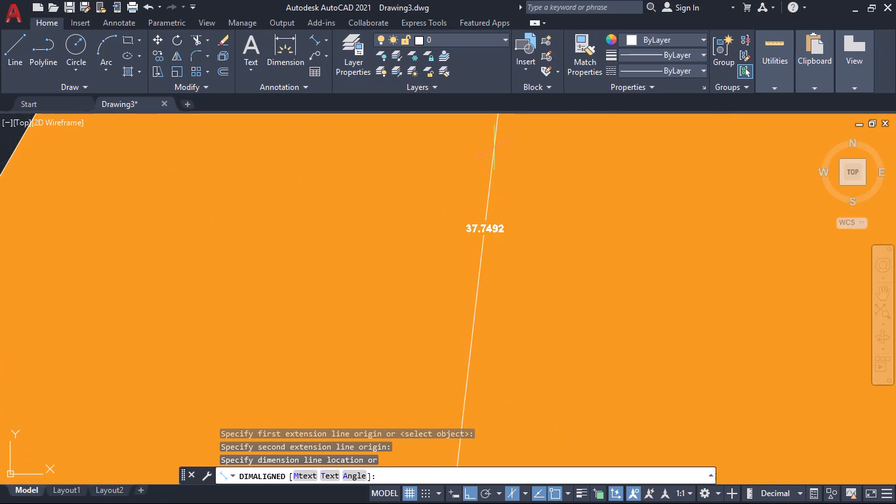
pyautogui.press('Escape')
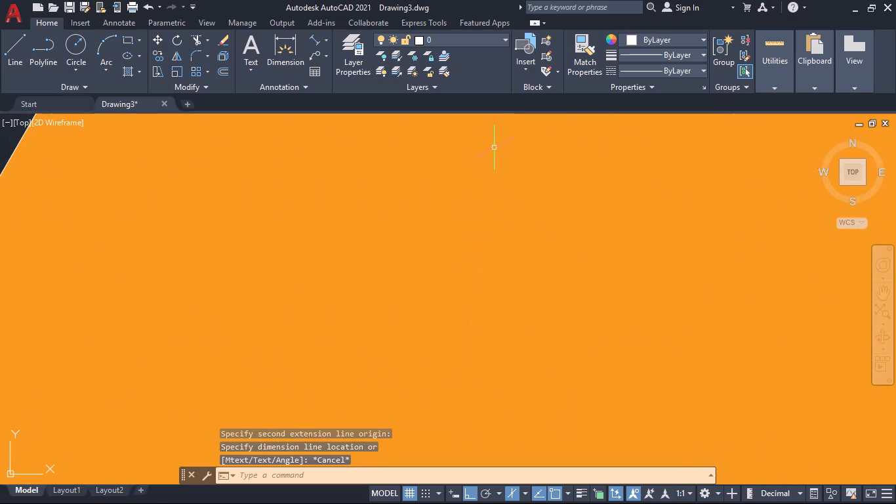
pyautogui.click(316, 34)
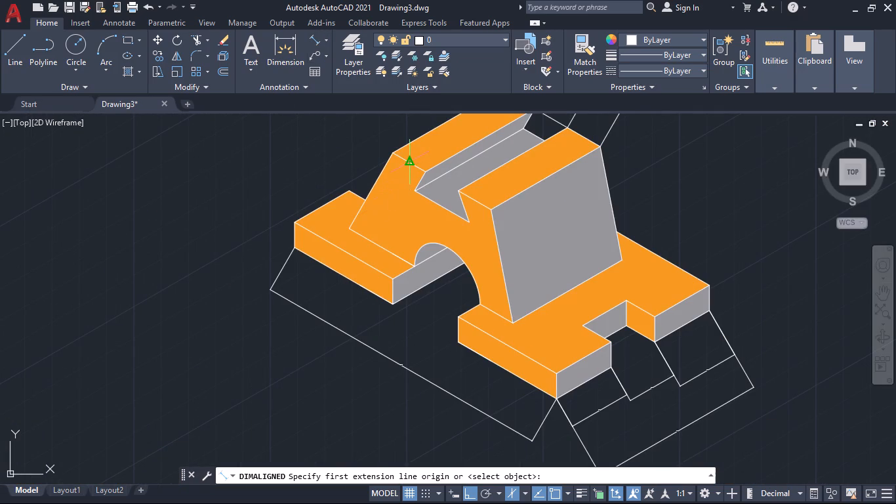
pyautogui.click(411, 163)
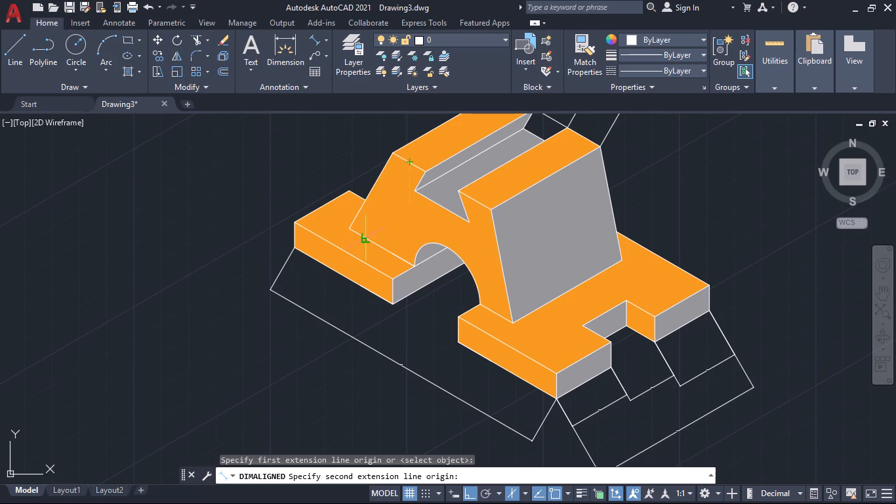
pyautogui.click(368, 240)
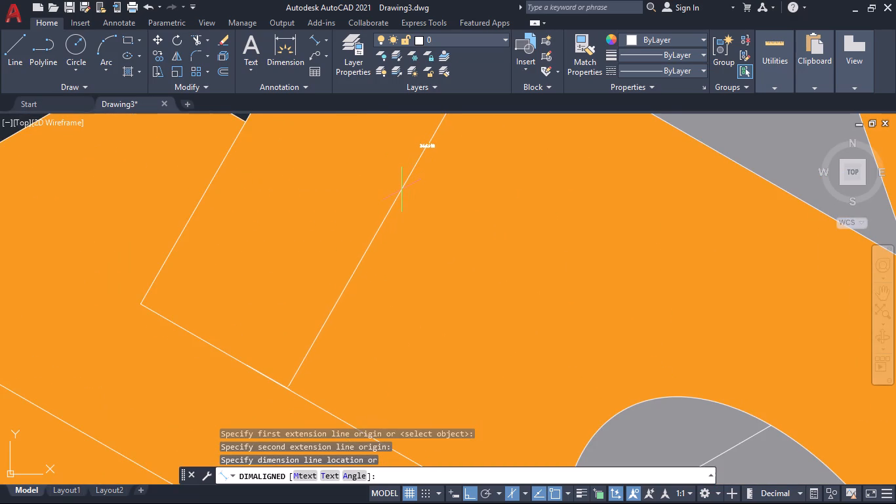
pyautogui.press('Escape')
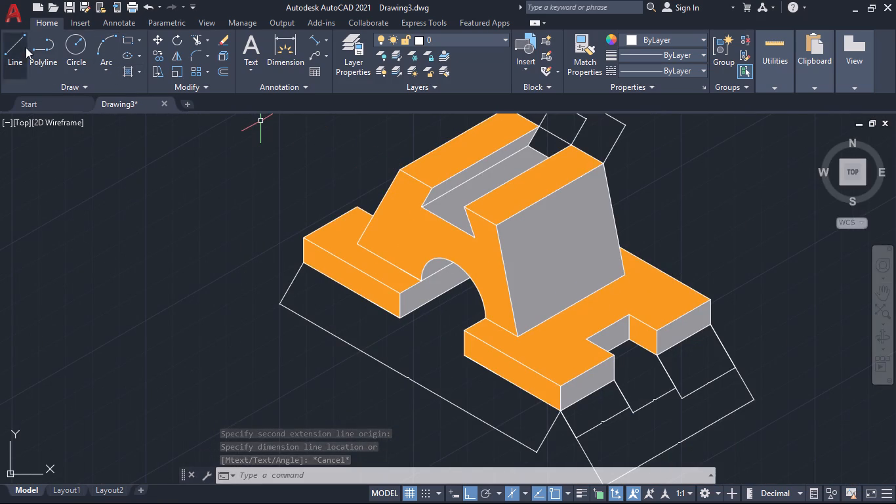
# Add a vertical aligned dimension from the block's outer front top corner to the front face's bottom edge, placed on the orange front face.
pyautogui.click(312, 39)
pyautogui.click(399, 171)
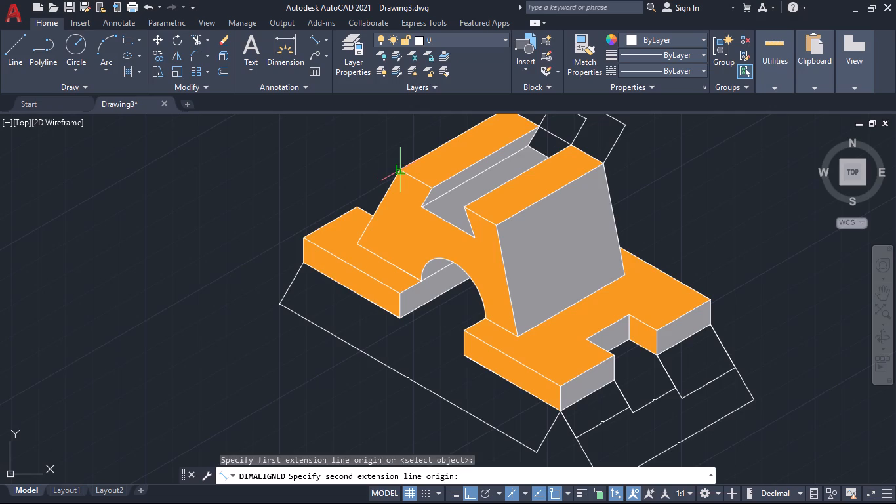
pyautogui.click(399, 272)
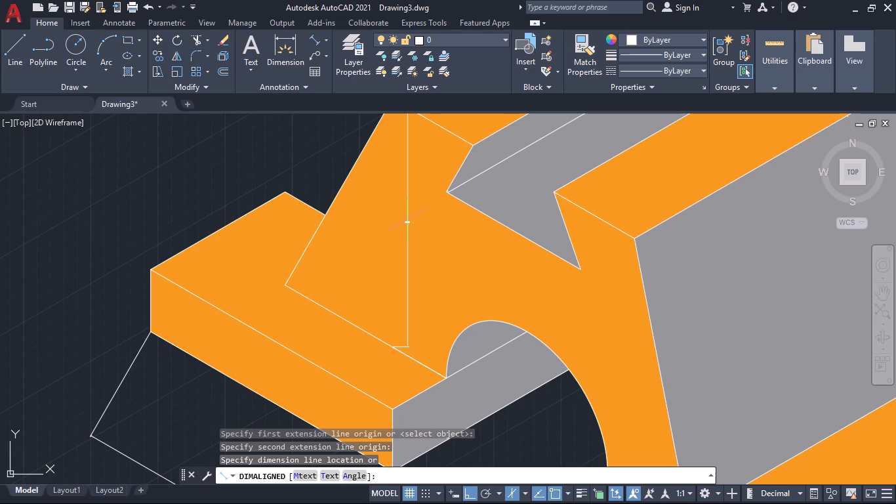
pyautogui.click(407, 220)
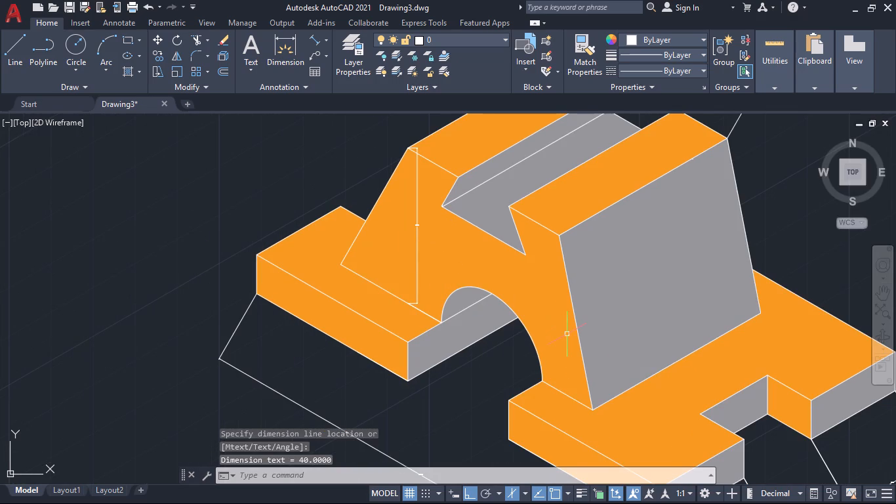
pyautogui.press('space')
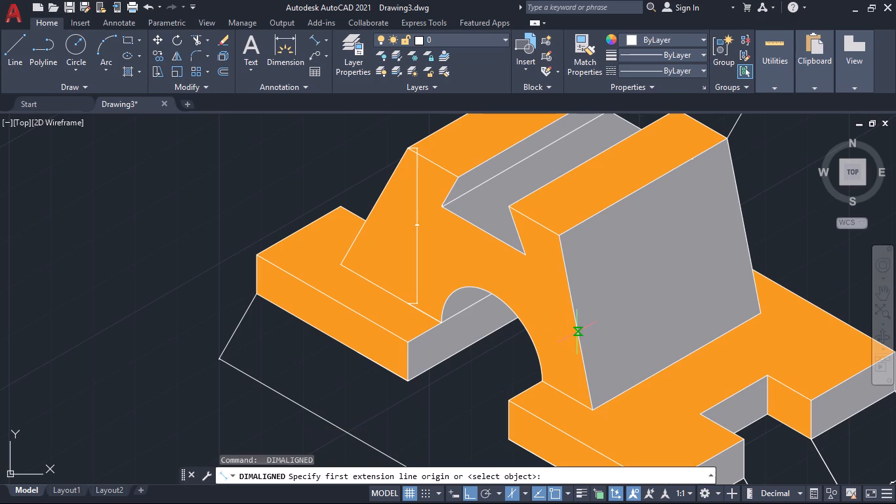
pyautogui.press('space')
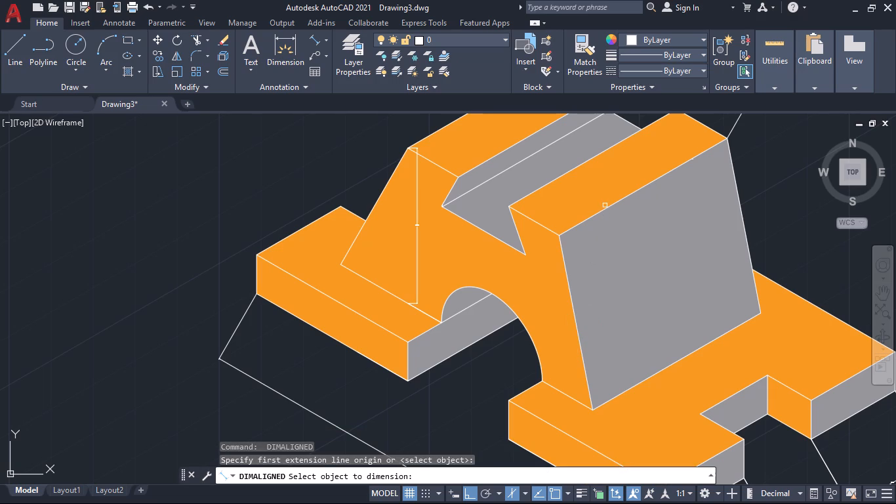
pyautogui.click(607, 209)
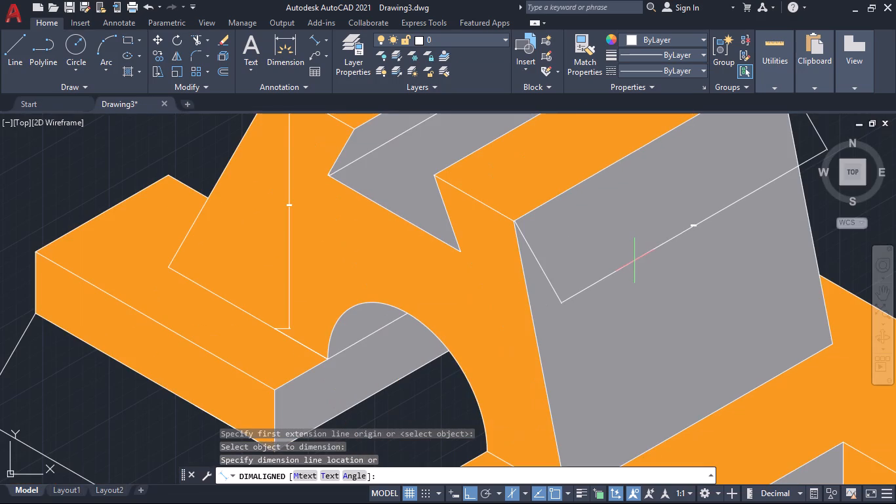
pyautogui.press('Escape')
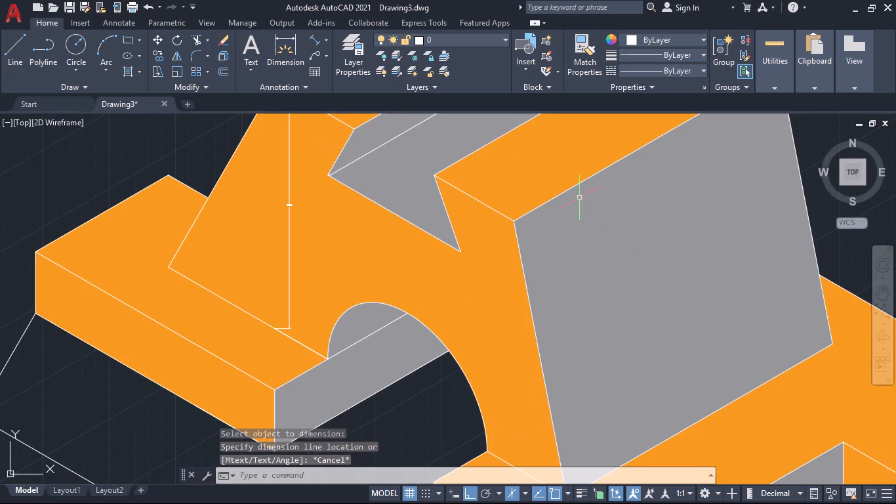
# Add an aligned dimension across the grey sloped side face between the midpoints of its slanted edges, placed on the face itself.
pyautogui.click(316, 38)
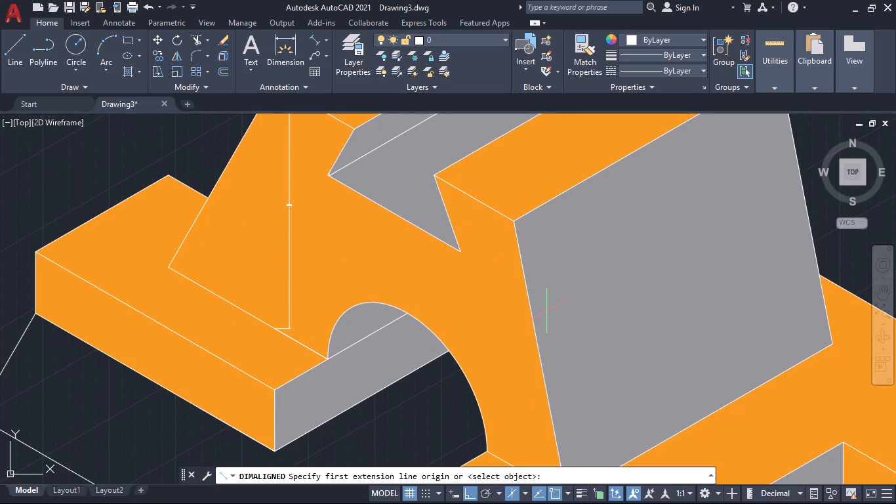
pyautogui.click(539, 356)
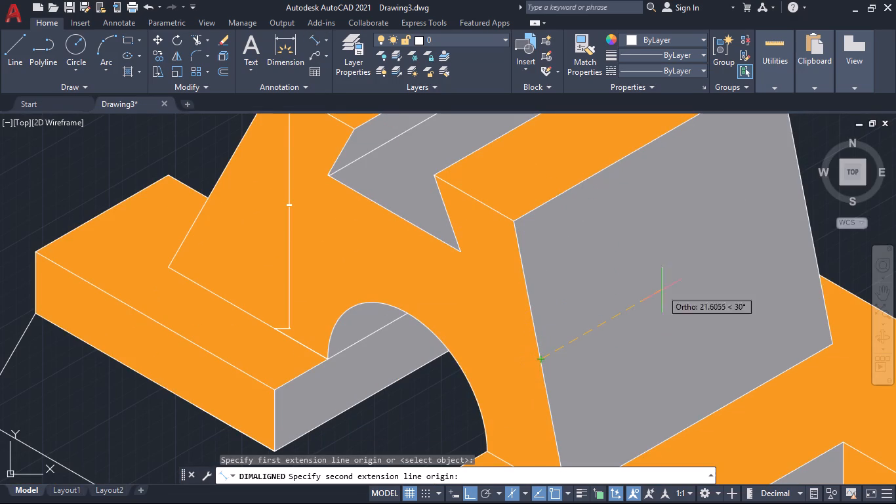
pyautogui.click(805, 206)
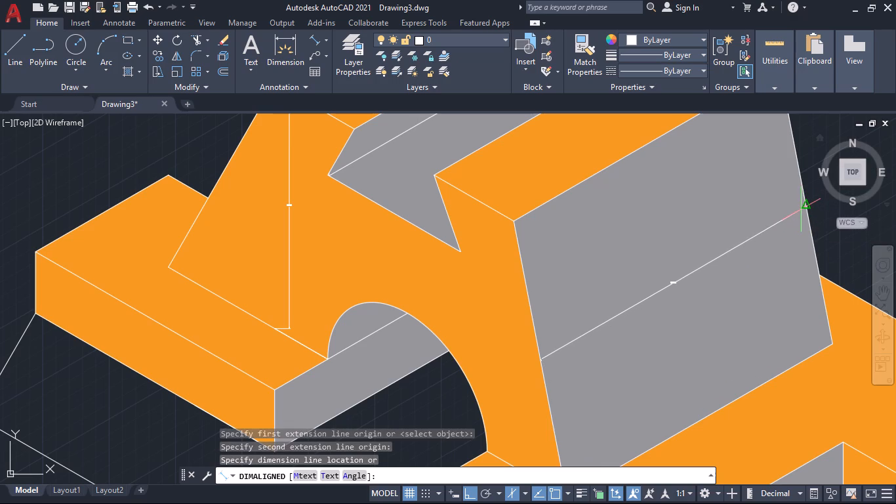
pyautogui.click(800, 209)
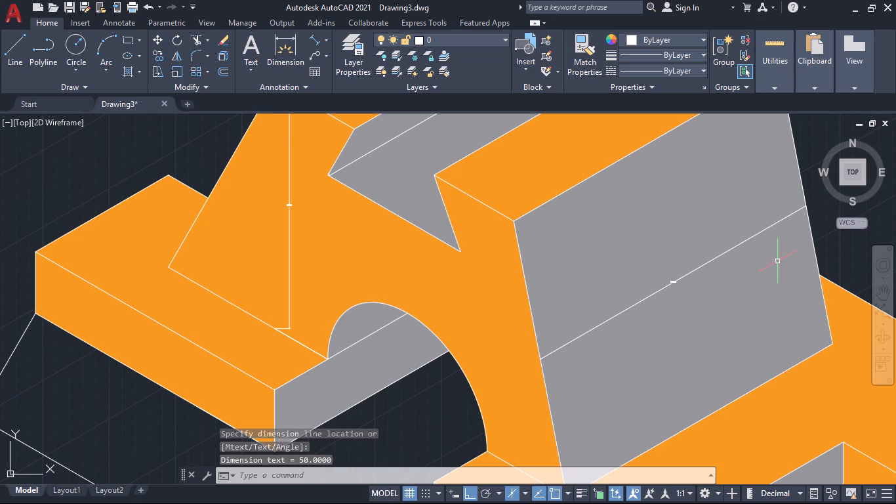
pyautogui.moveTo(742, 266); pyautogui.dragTo(719, 274)
pyautogui.press('Escape')
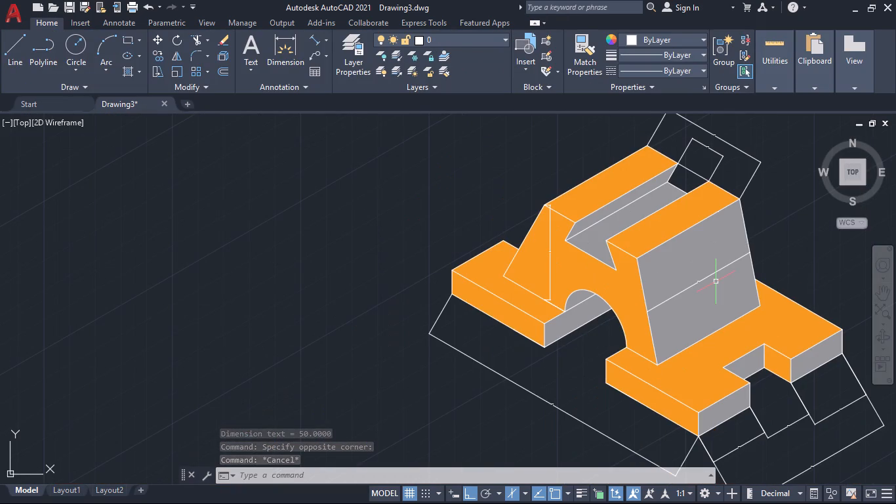
# Add an aligned dimension across the arch opening between the base's lower front corners, placed just in front of the part.
pyautogui.click(315, 39)
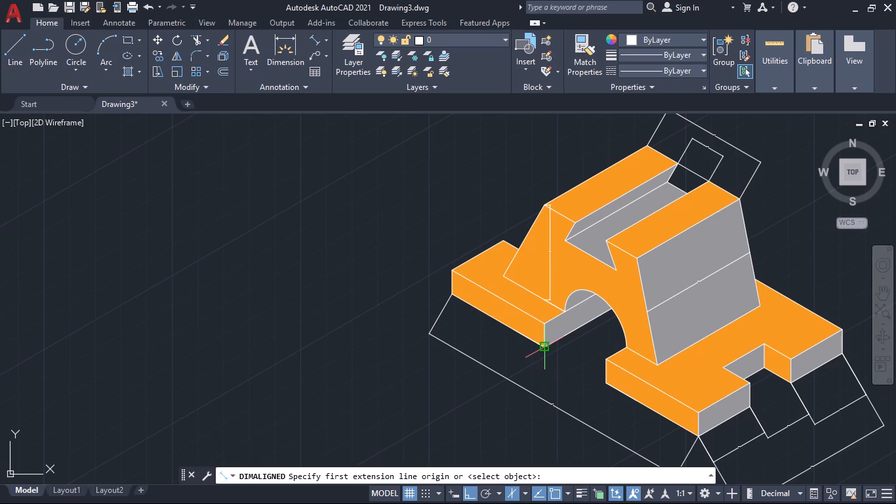
pyautogui.click(542, 346)
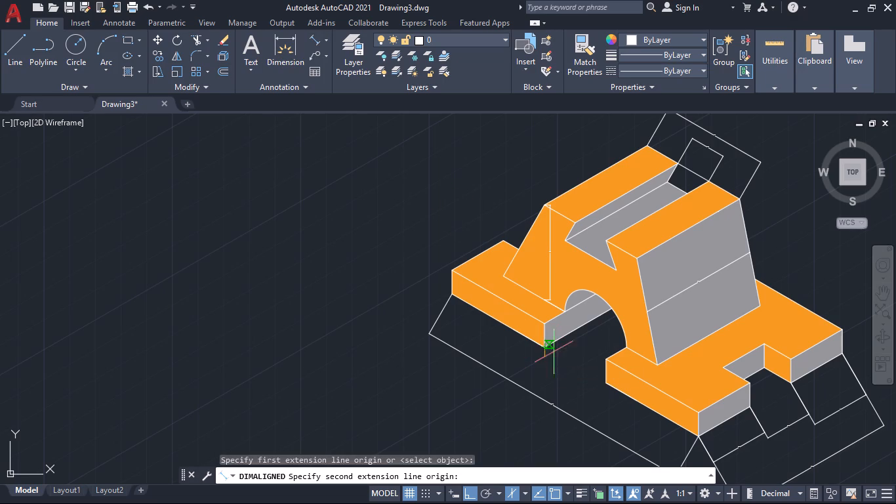
pyautogui.click(604, 381)
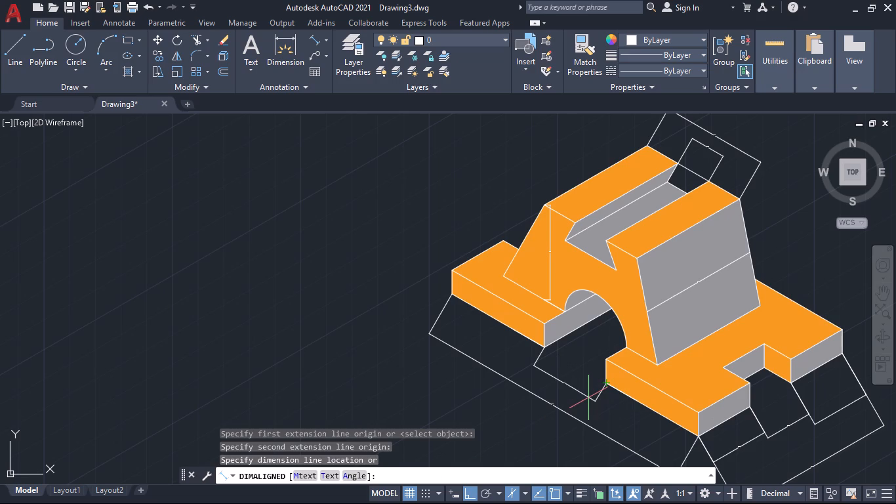
pyautogui.click(588, 398)
# Add an aligned dimension between the raised block's two lower front corners, placed between the arch opening and overall front dimensions.
pyautogui.press('space')
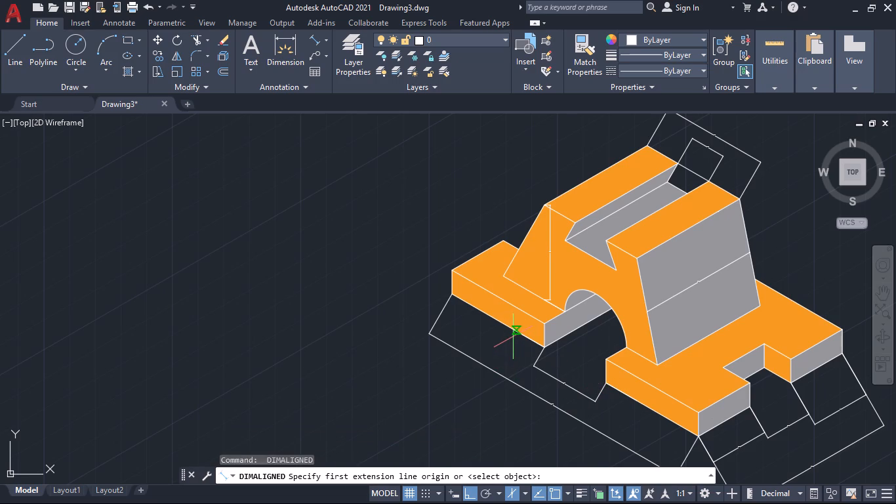
pyautogui.click(503, 274)
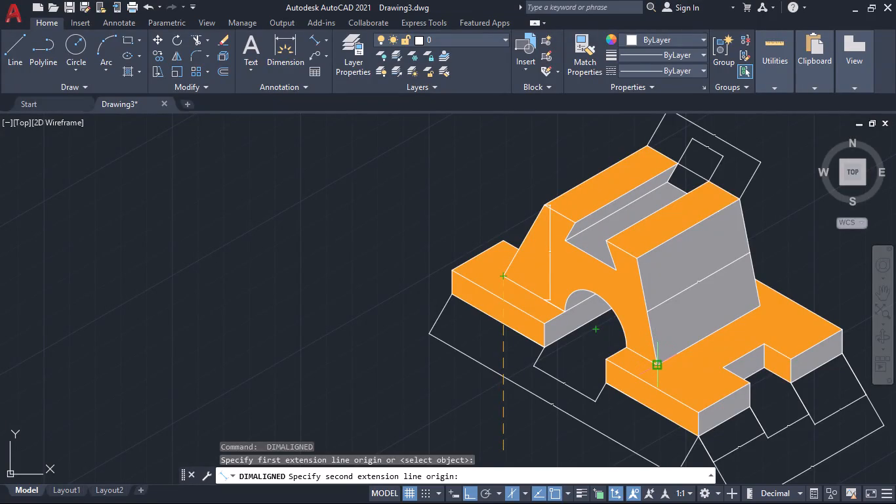
pyautogui.click(657, 364)
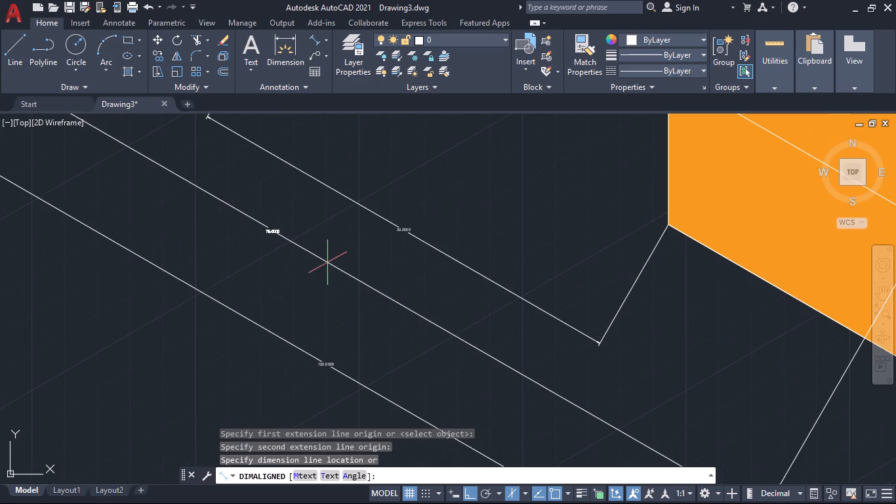
pyautogui.click(272, 223)
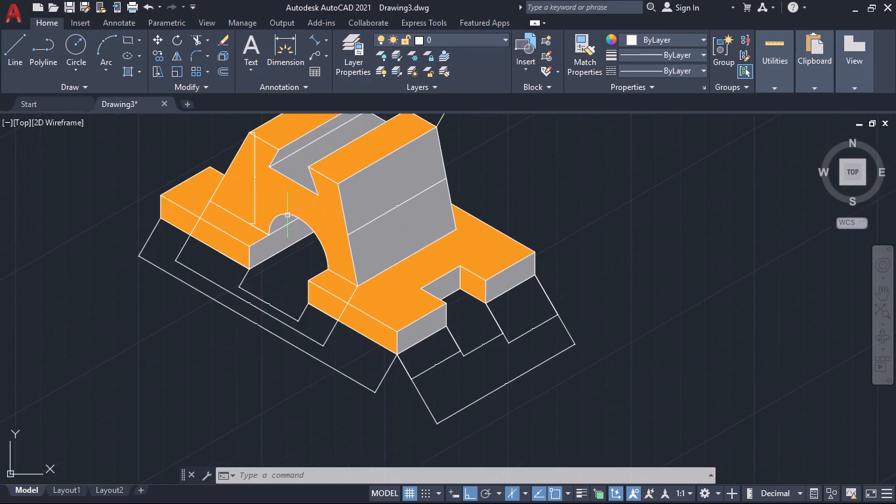
# Add a multileader with the text R15 from the arch's curved edge, landing on the orange front face.
pyautogui.click(318, 54)
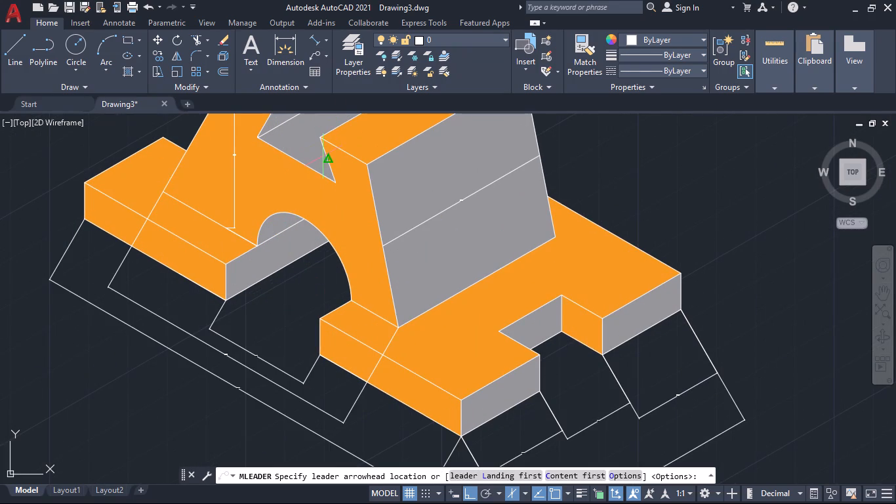
pyautogui.click(326, 241)
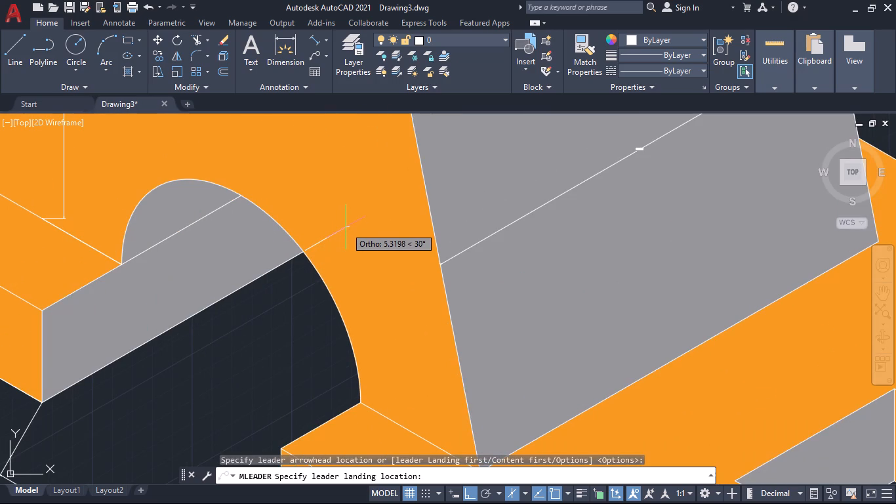
pyautogui.click(346, 227)
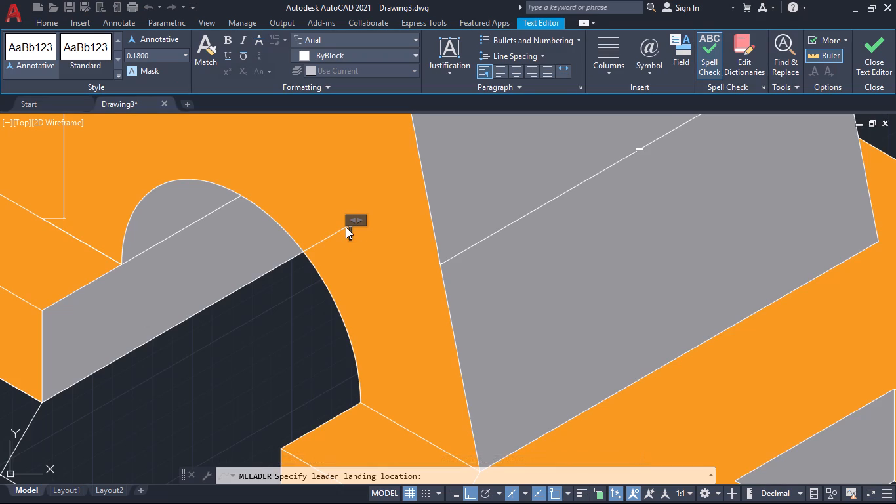
pyautogui.hotkey('shift', 'r')
pyautogui.write('15')
pyautogui.press('Return')
pyautogui.press('BackSpace')
pyautogui.click(369, 253)
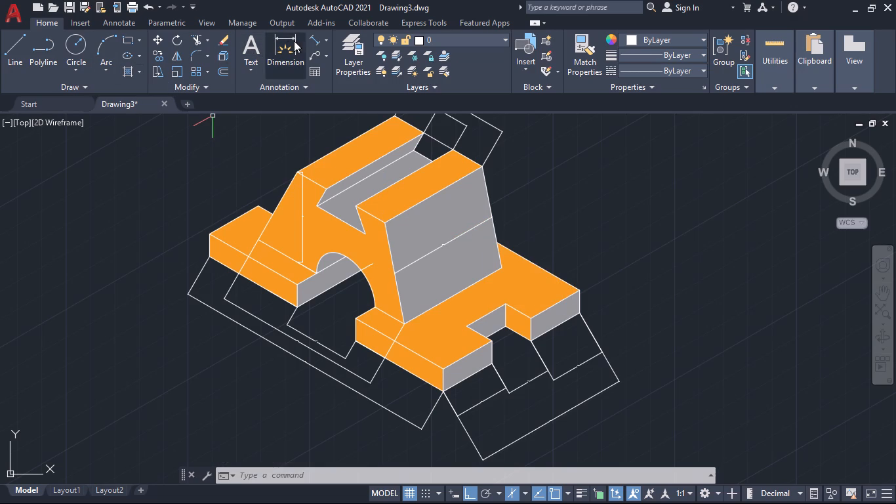
# Add a vertical aligned dimension for the groove depth, from the front top edge's midpoint down to the groove bottom level, beside the groove.
pyautogui.click(314, 40)
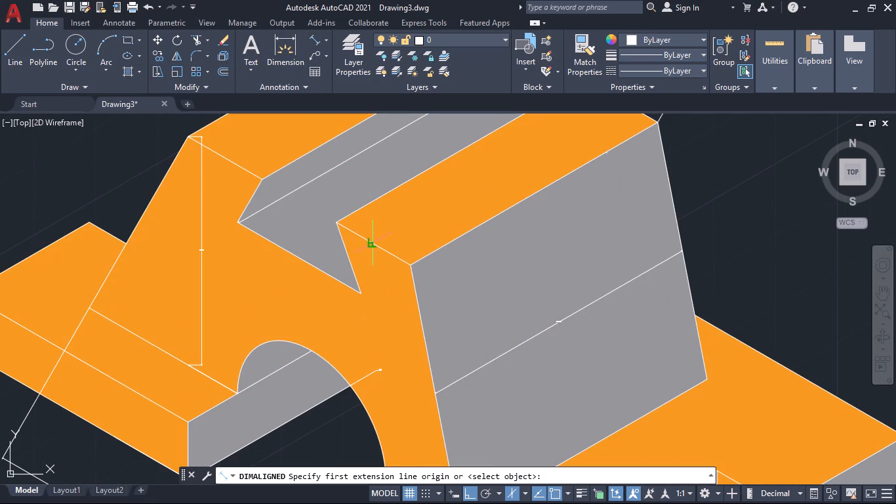
pyautogui.click(374, 246)
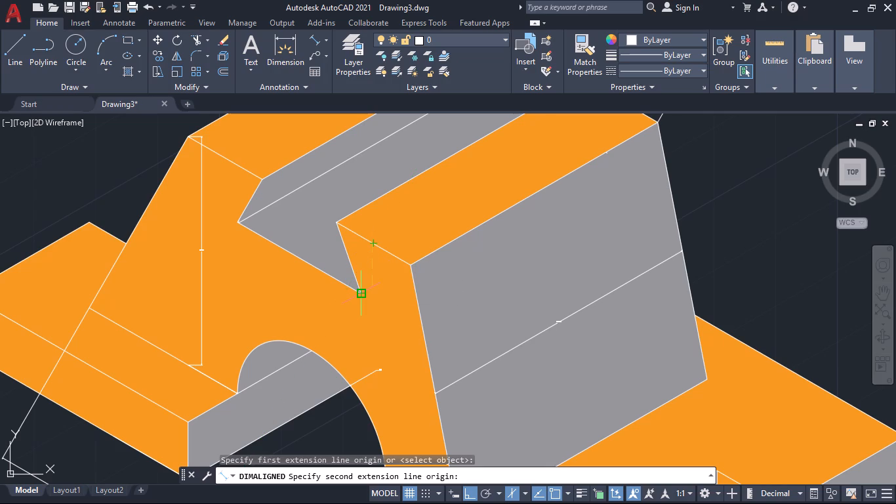
pyautogui.click(371, 302)
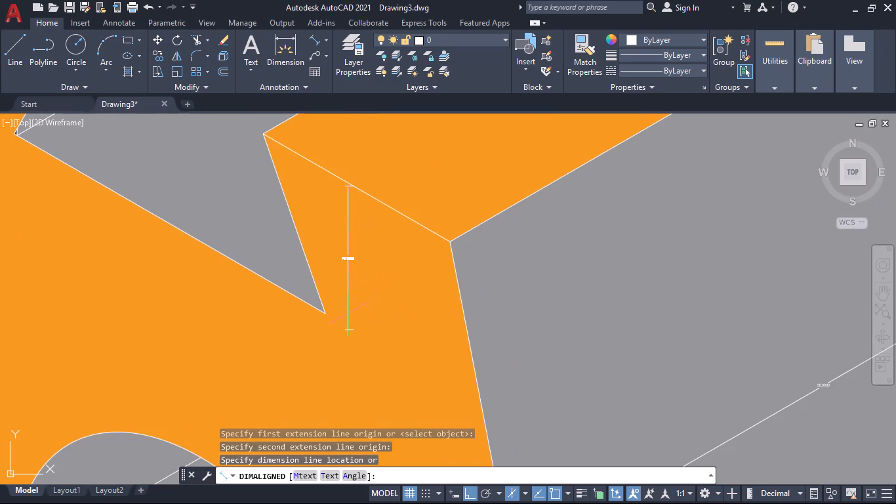
pyautogui.click(327, 314)
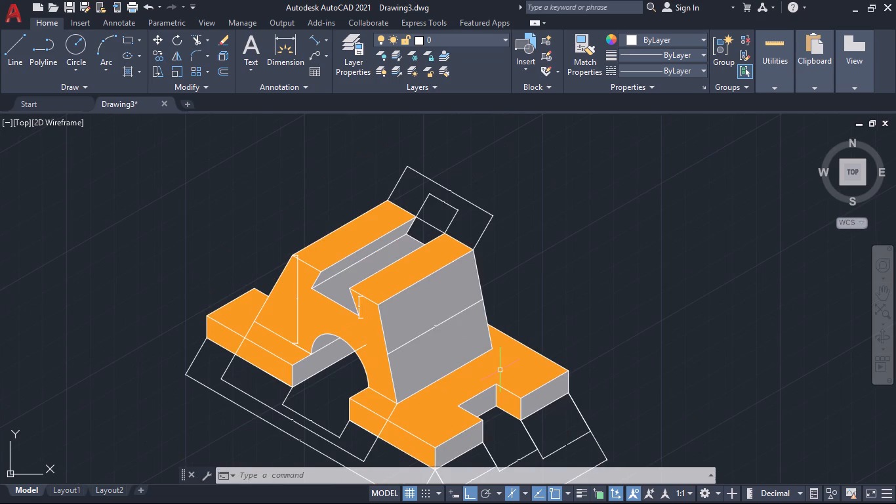
# Add an aligned dimension along the top edge of the base notch's orange side wall, placed on the base's top face.
pyautogui.press('space')
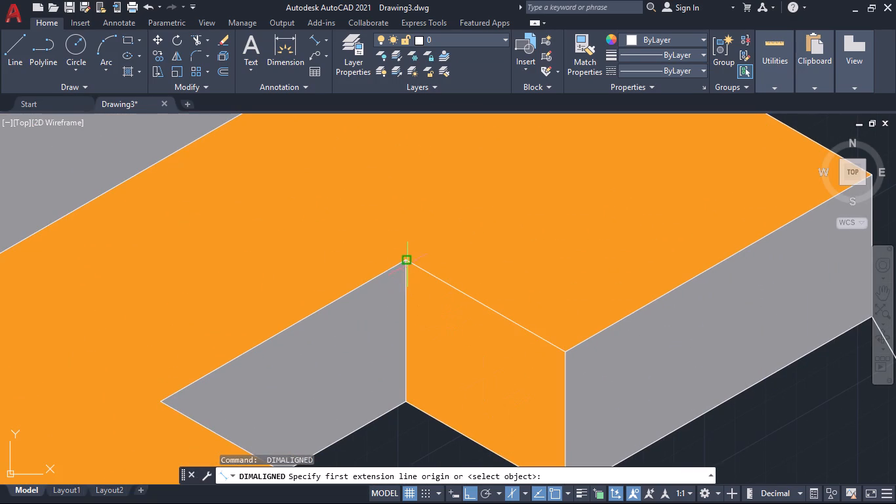
pyautogui.click(407, 257)
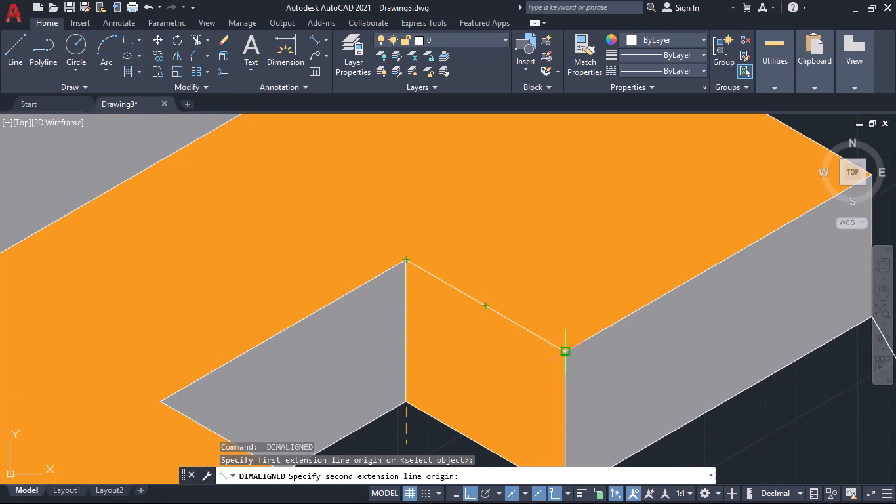
pyautogui.click(563, 354)
pyautogui.click(594, 324)
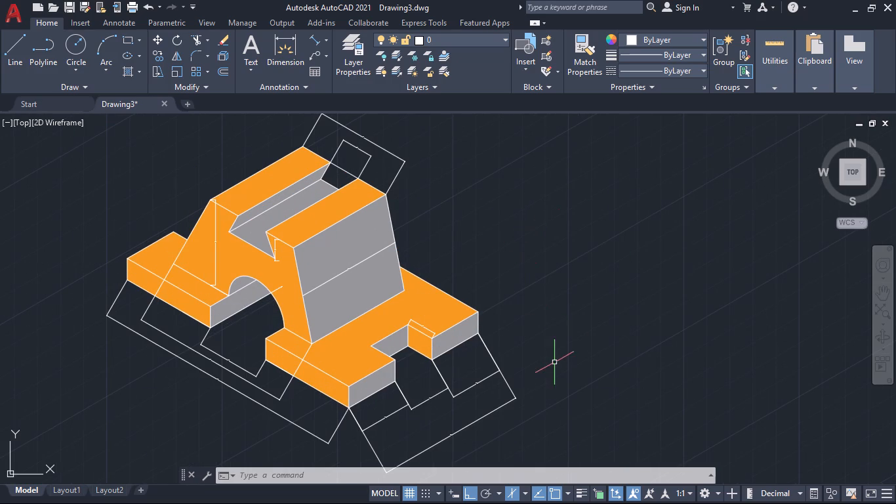
# Apply a 90-degree oblique angle to the seven dimensions along the base's front and side edges using DIMEDIT.
pyautogui.click(497, 364)
pyautogui.click(481, 382)
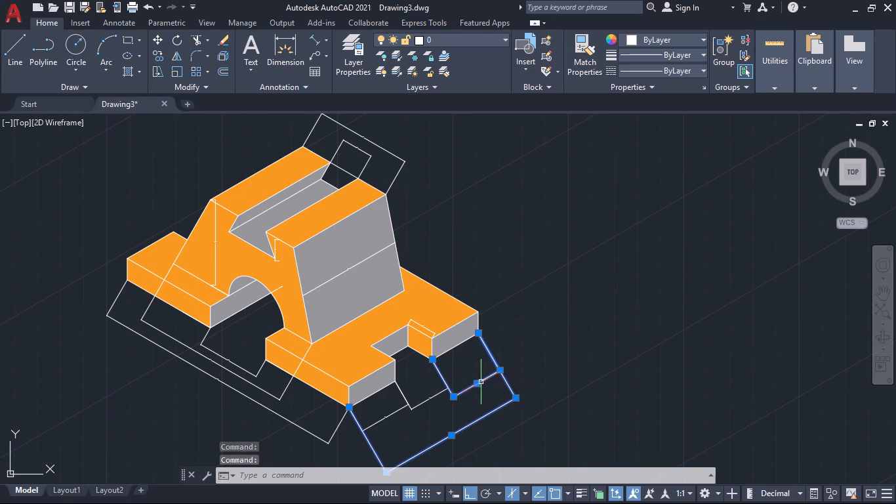
pyautogui.click(433, 398)
pyautogui.click(397, 412)
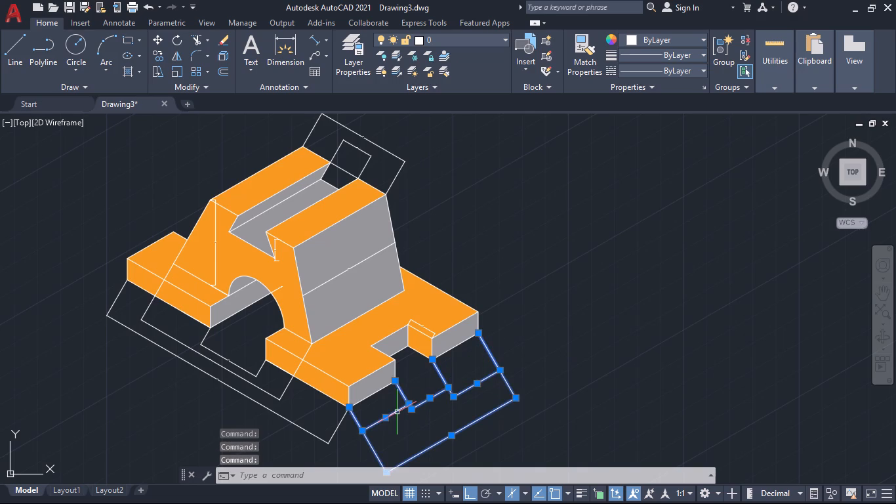
pyautogui.click(291, 423)
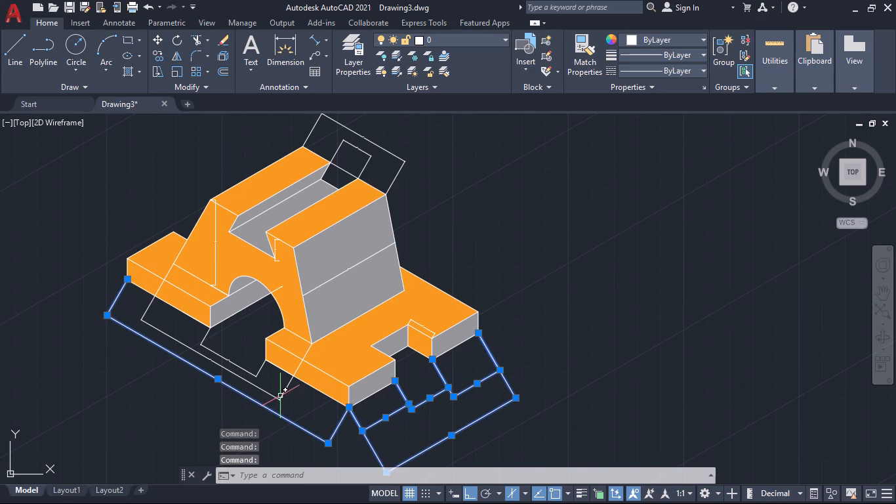
pyautogui.click(280, 396)
pyautogui.click(253, 373)
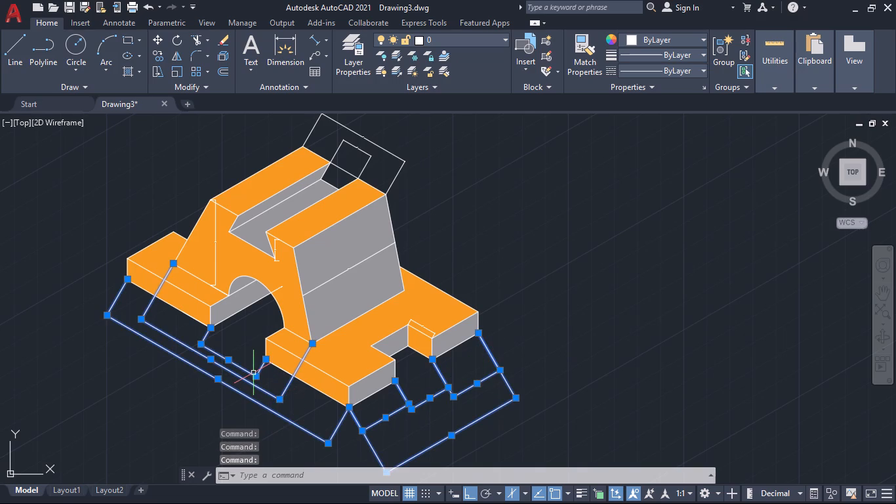
pyautogui.write('dimed')
pyautogui.press('Return')
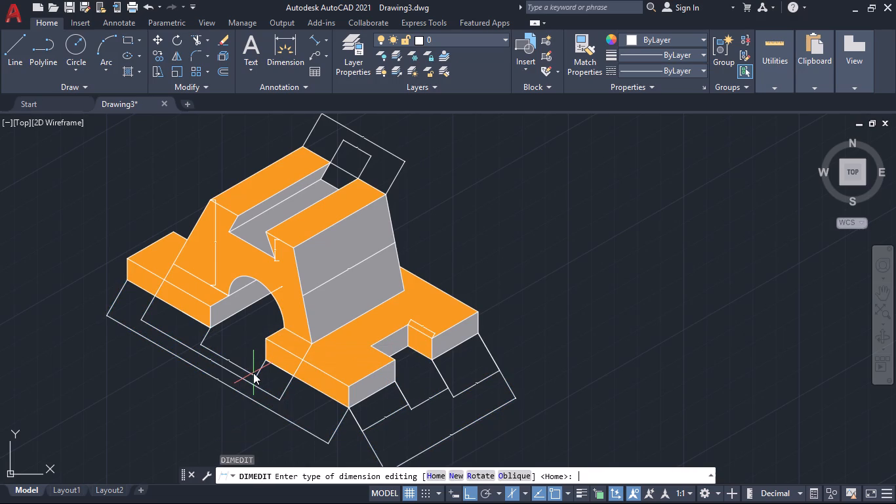
pyautogui.press('o')
pyautogui.press('Return')
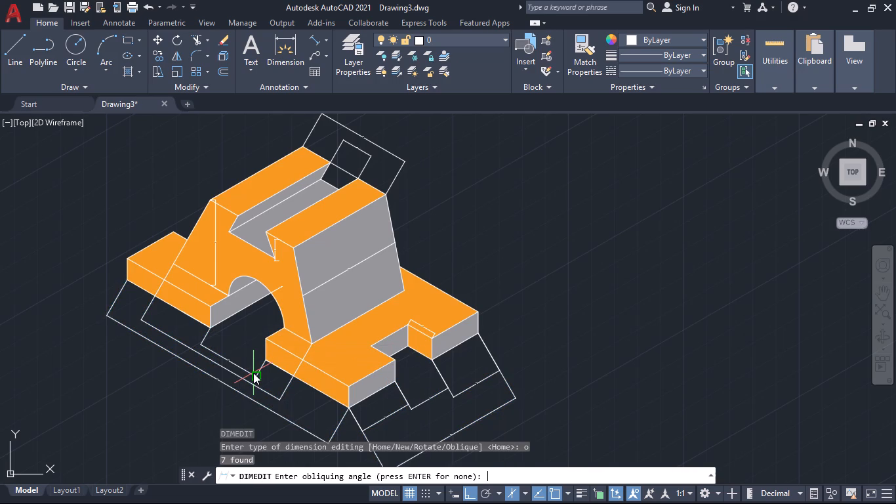
pyautogui.write('90')
pyautogui.press('Return')
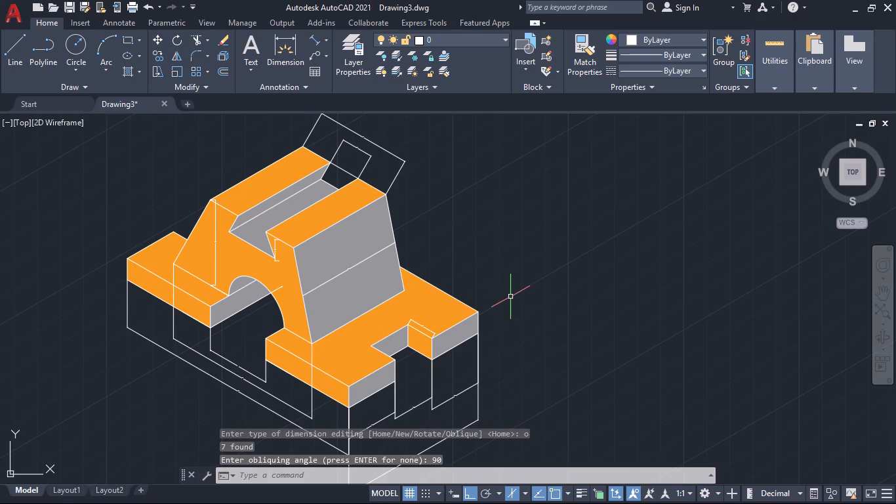
# Modify the Standard dimension style, setting the text height to 3 and the arrow size to 2.
pyautogui.press('d')
pyautogui.press('Return')
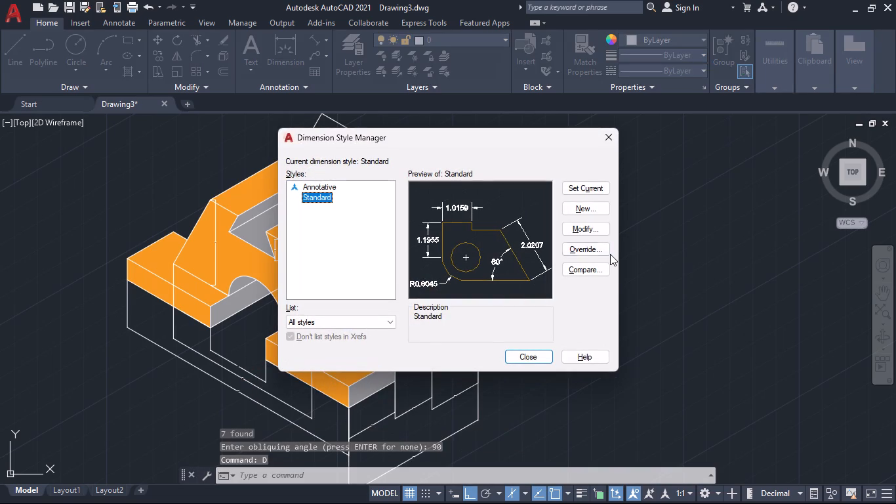
pyautogui.click(589, 227)
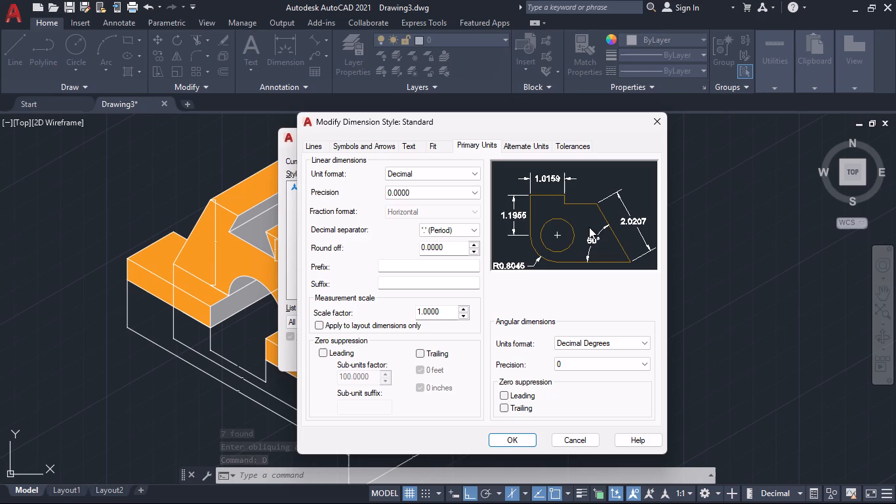
pyautogui.click(412, 146)
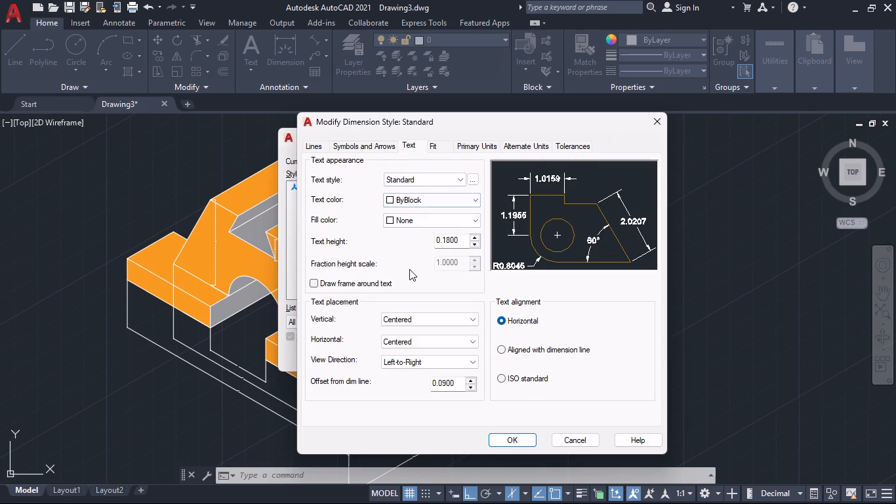
pyautogui.doubleClick(458, 240)
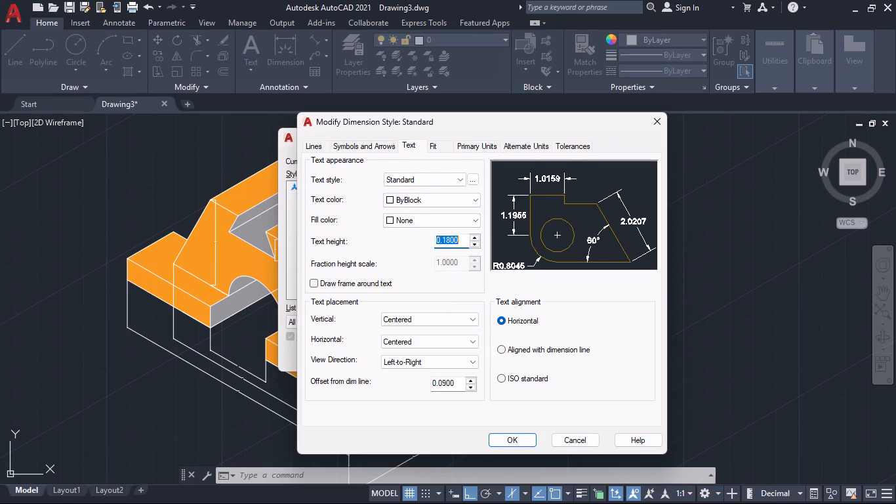
pyautogui.press('3')
pyautogui.press('Return')
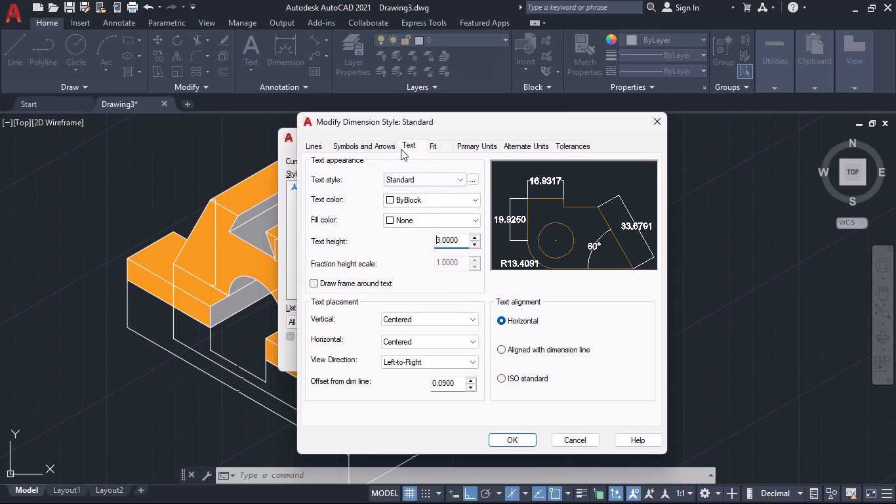
pyautogui.click(380, 142)
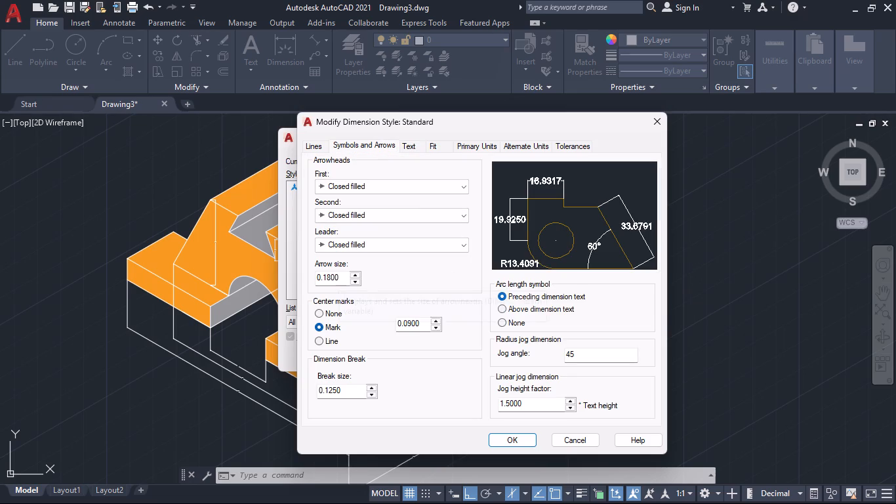
pyautogui.doubleClick(338, 274)
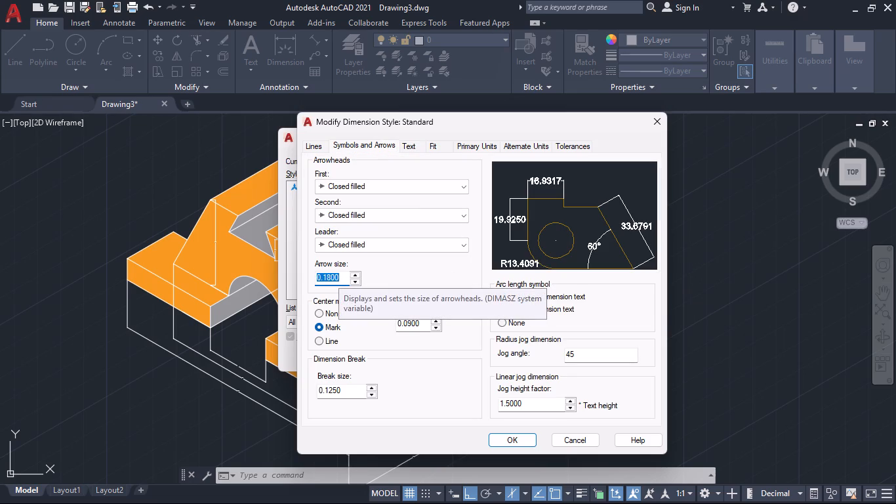
pyautogui.press('2')
pyautogui.press('Return')
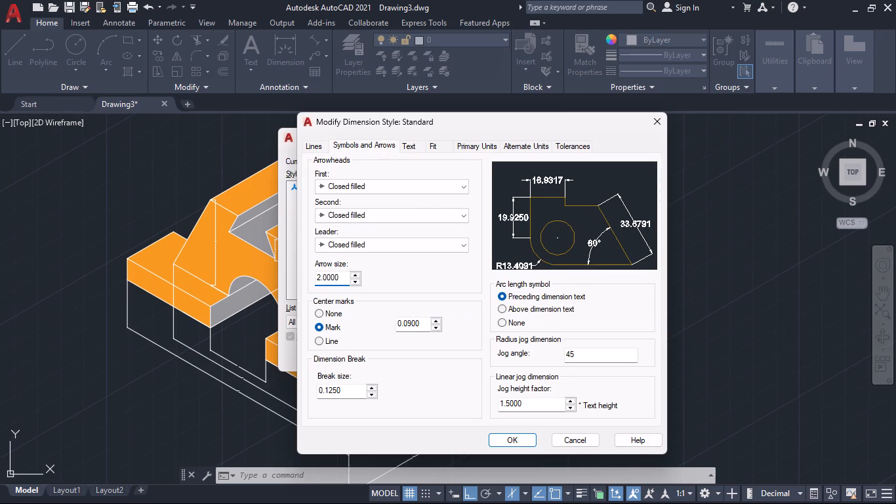
# Set the Standard dimension style's linear precision to 0, apply the changes and make the style current.
pyautogui.click(464, 147)
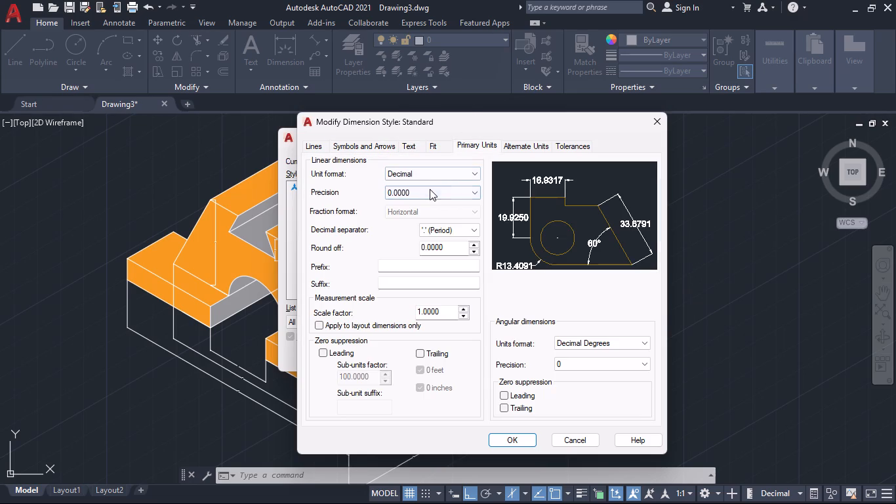
pyautogui.click(430, 189)
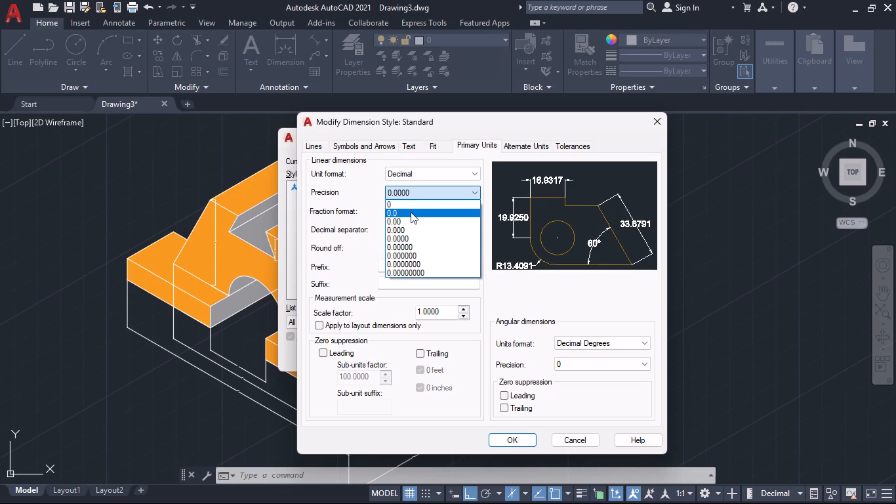
pyautogui.click(409, 200)
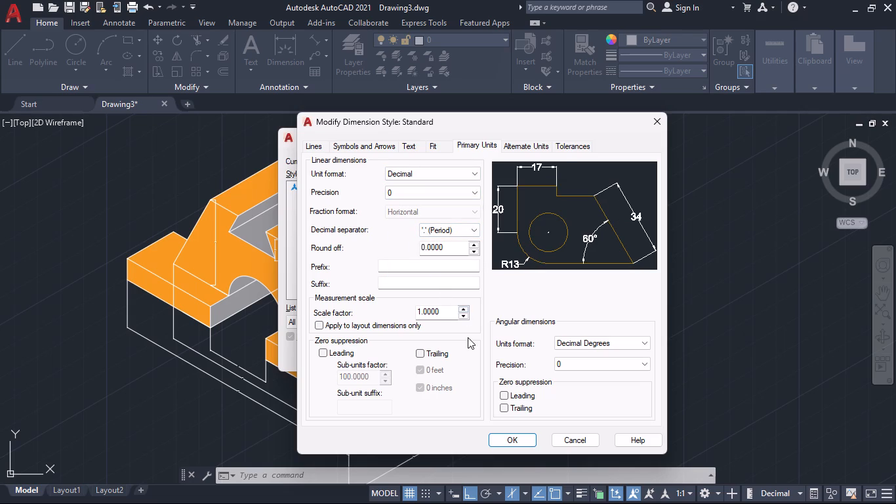
pyautogui.click(511, 439)
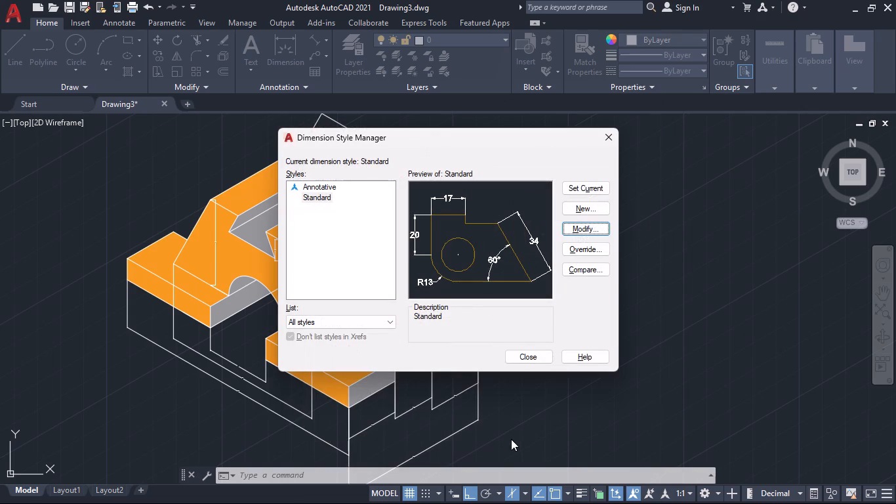
pyautogui.click(577, 192)
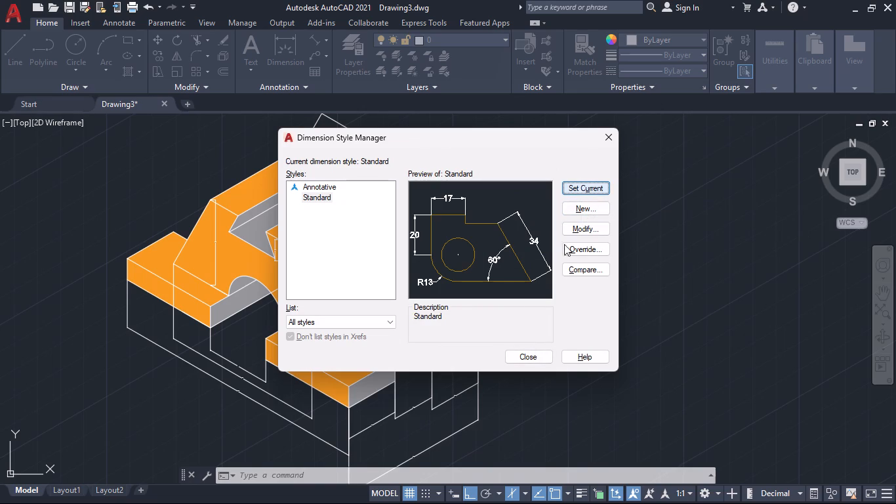
pyautogui.click(532, 354)
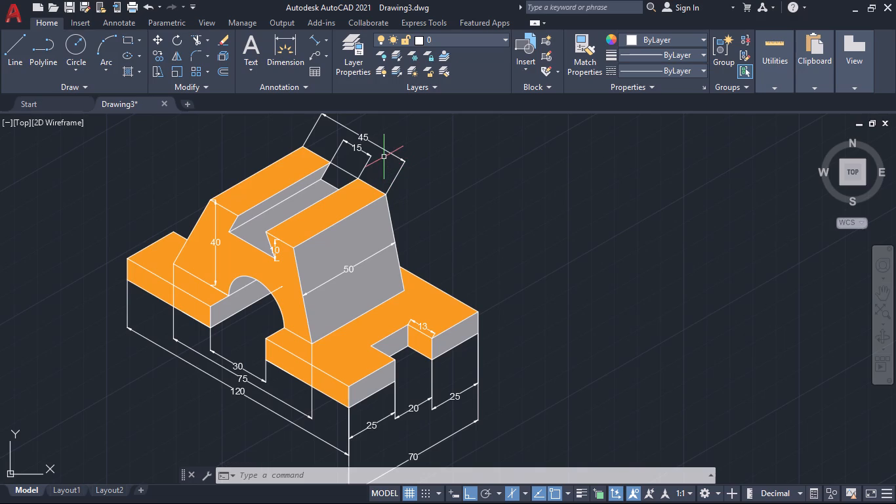
# Set the landing distance of the R15 multileader at the arch to 2, leaving its other properties as they are.
pyautogui.click(281, 287)
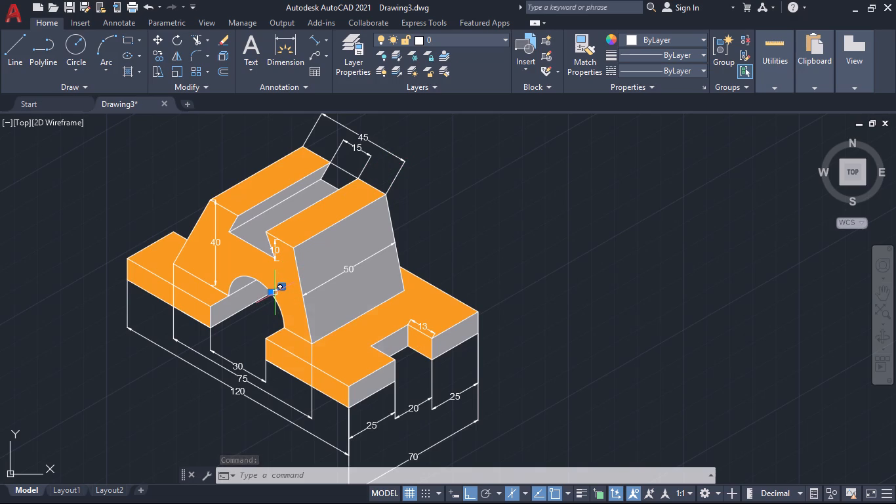
pyautogui.doubleClick(275, 293)
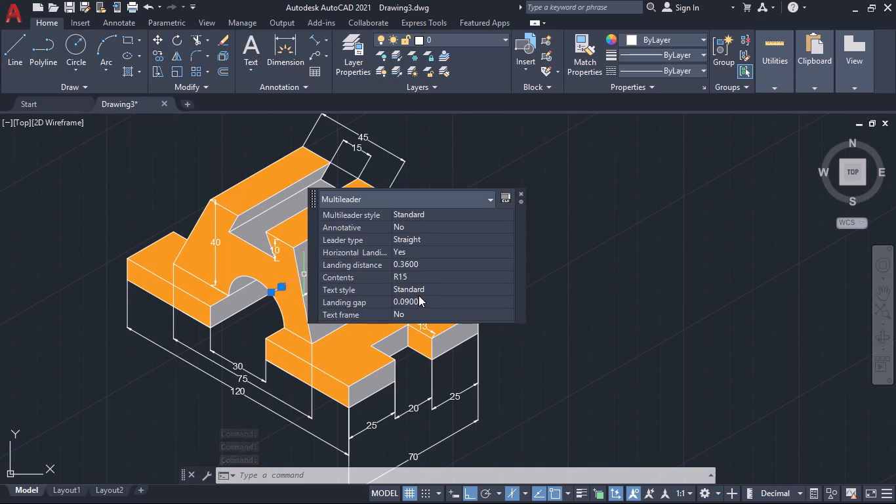
pyautogui.scroll(-1, 418, 289)
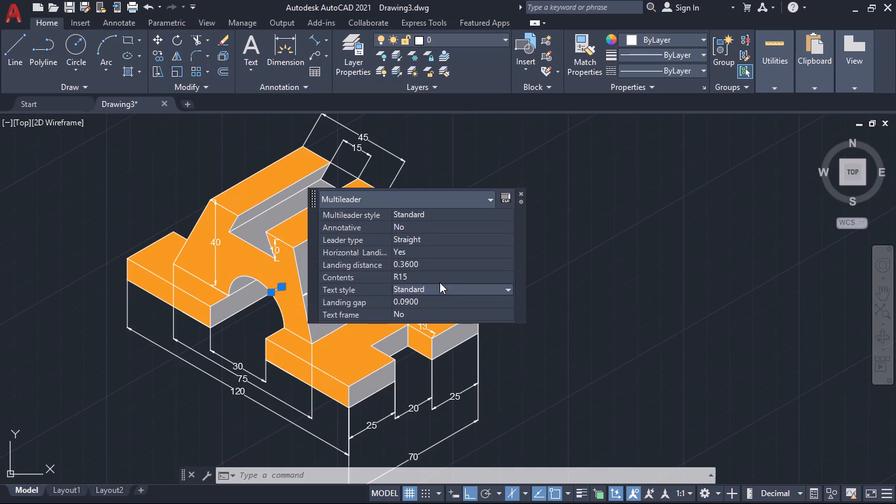
pyautogui.click(491, 198)
pyautogui.click(490, 198)
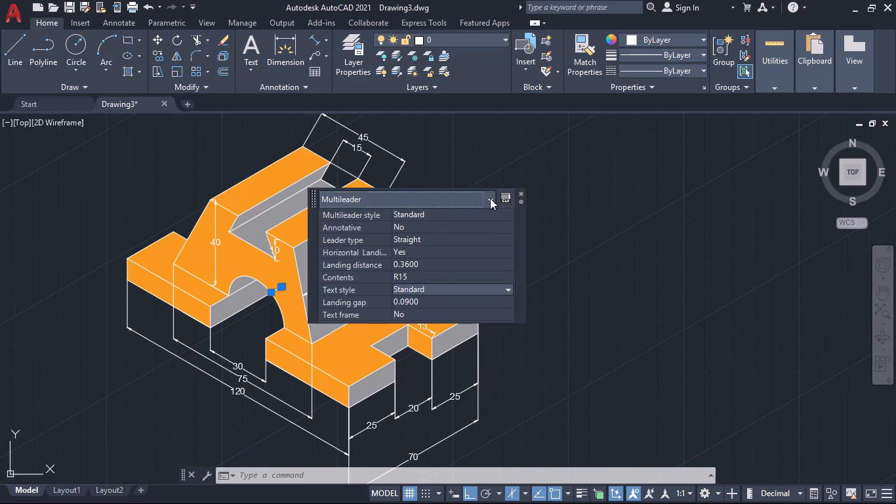
pyautogui.click(401, 304)
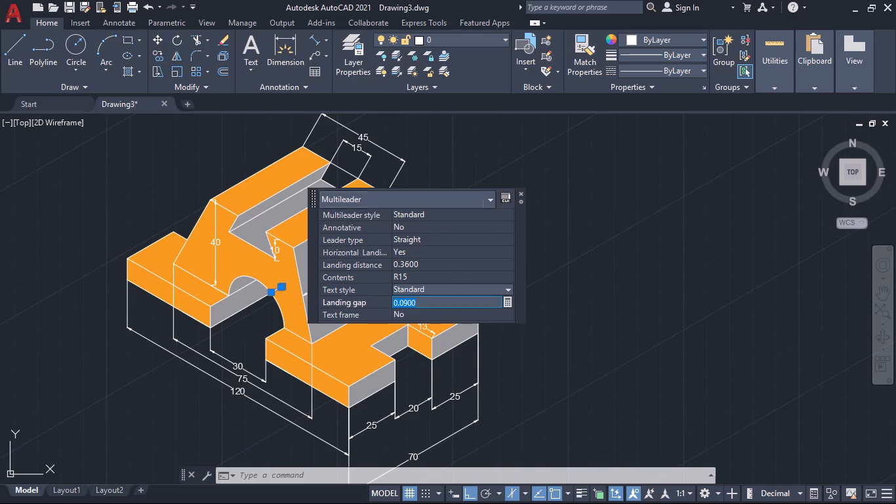
pyautogui.click(394, 236)
pyautogui.click(410, 234)
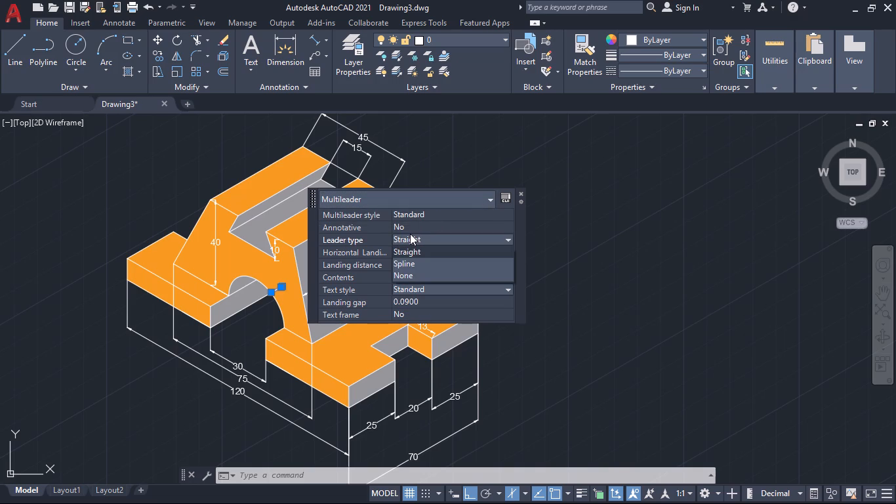
pyautogui.click(410, 234)
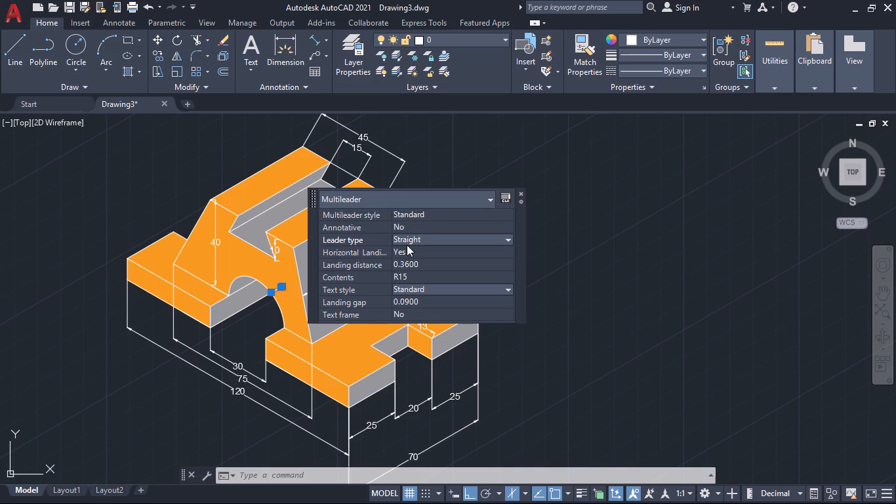
pyautogui.doubleClick(418, 265)
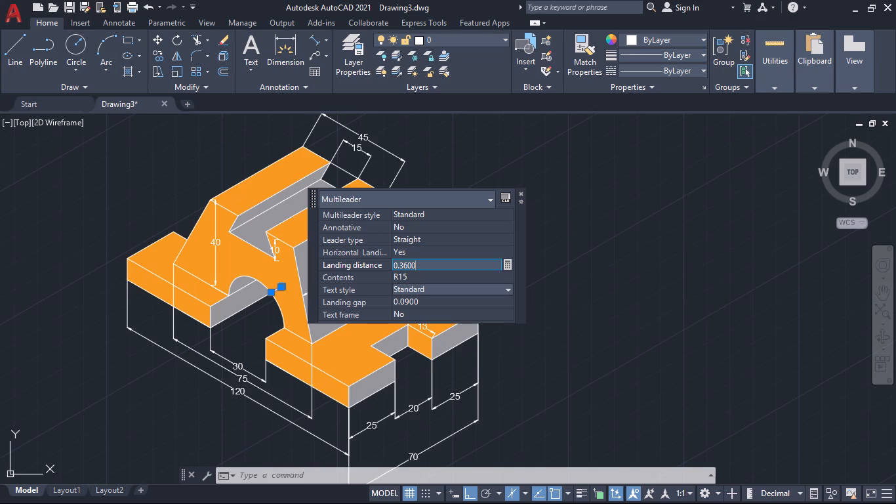
pyautogui.doubleClick(418, 265)
pyautogui.press('2')
pyautogui.press('Return')
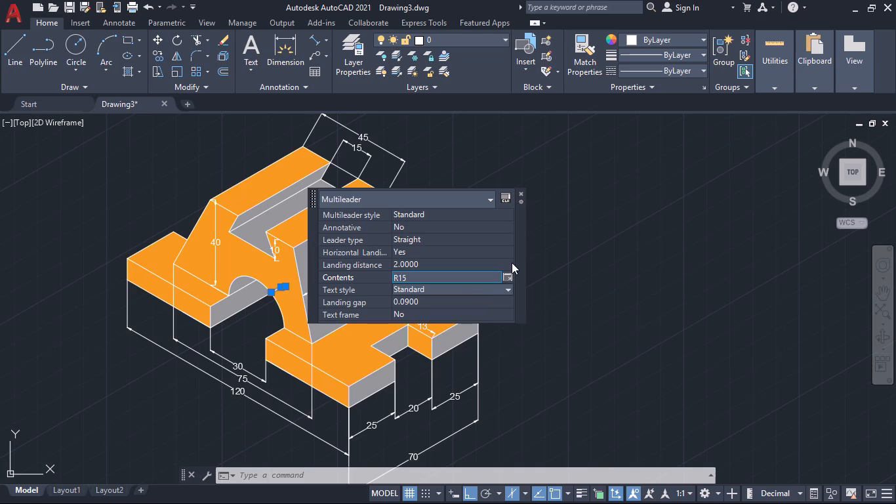
pyautogui.click(519, 192)
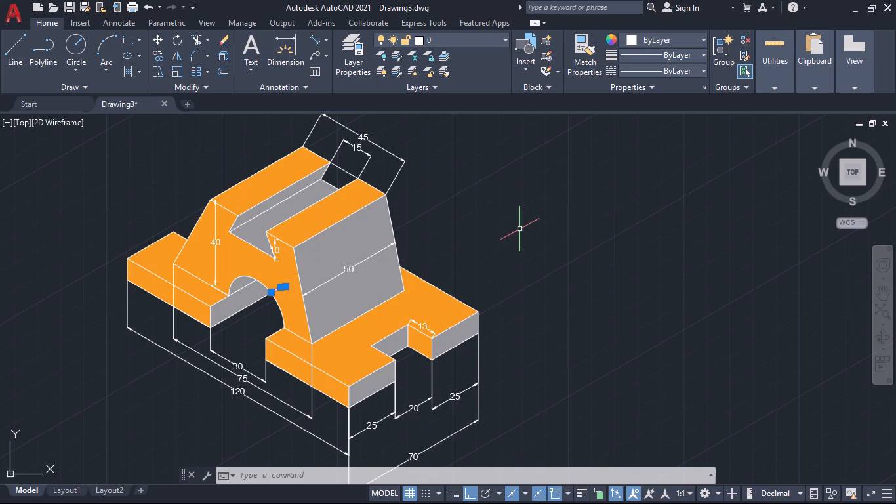
pyautogui.press('Escape')
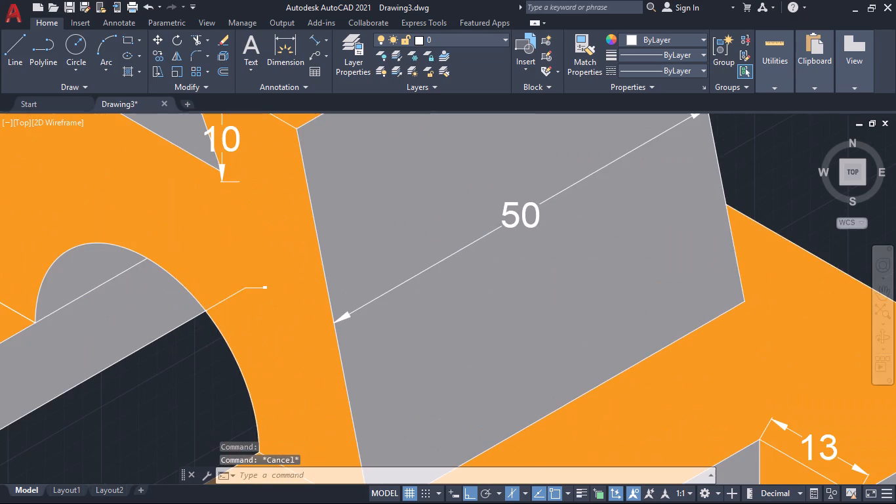
# Set the arrowhead size of the R15 multileader at the arch to 2 in its properties.
pyautogui.click(274, 286)
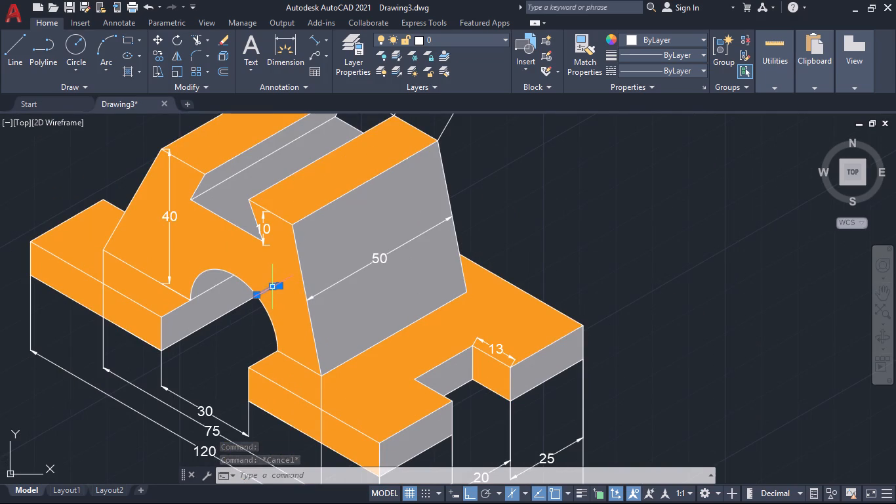
pyautogui.click(274, 286)
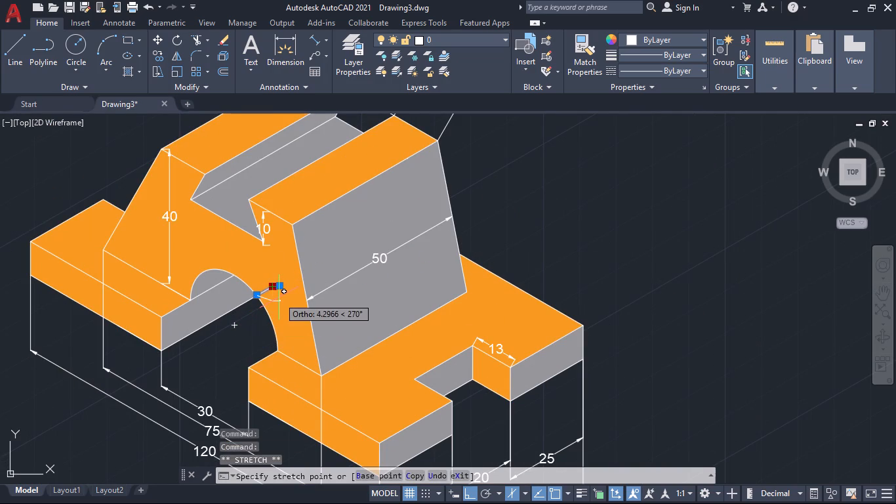
pyautogui.press('Escape')
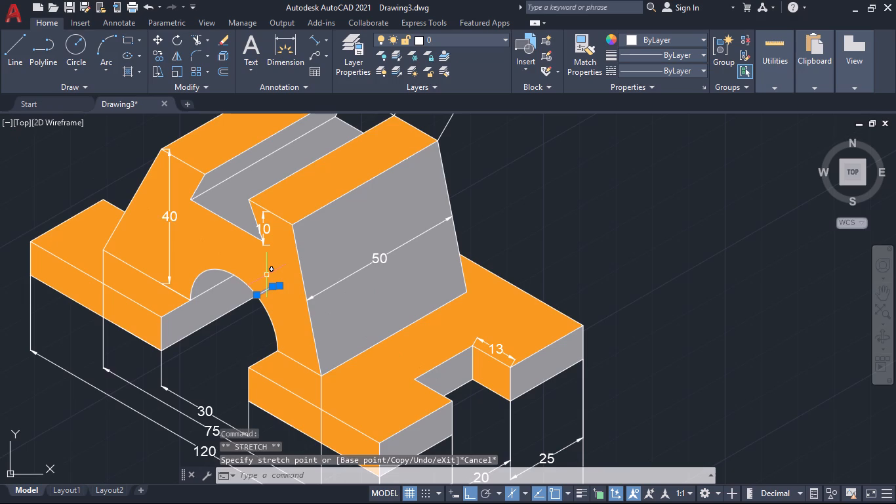
pyautogui.write('pr')
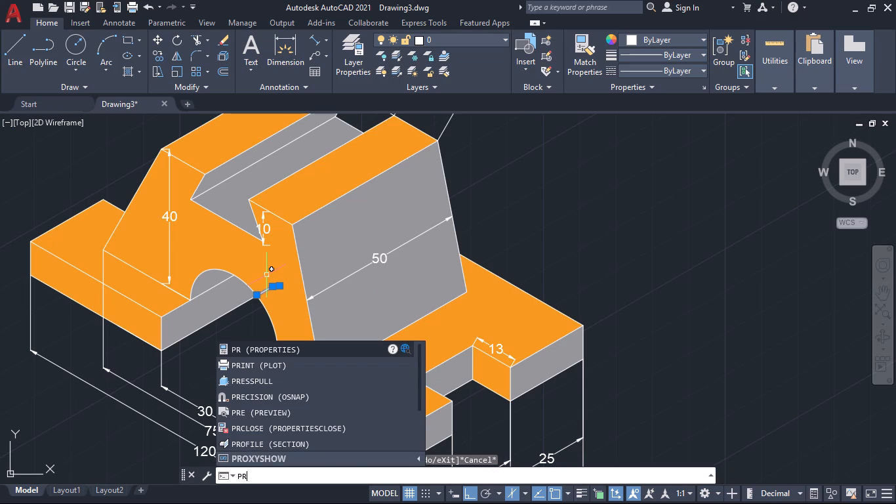
pyautogui.press('Return')
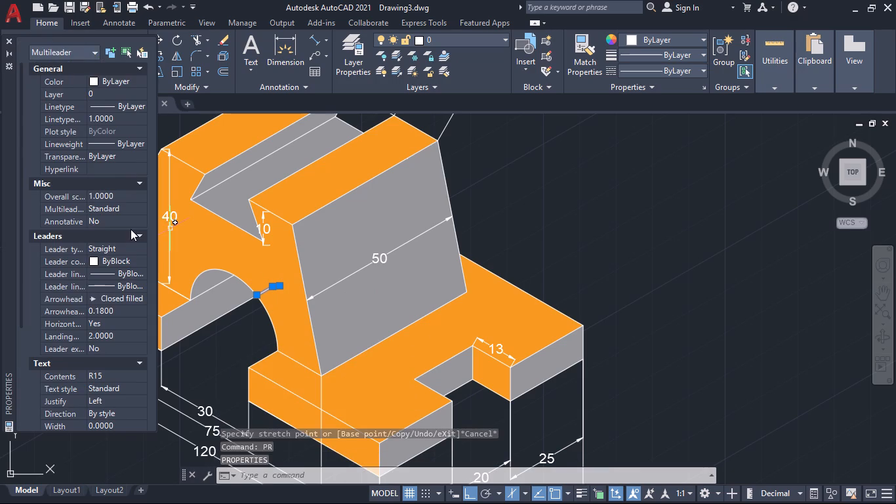
pyautogui.click(116, 308)
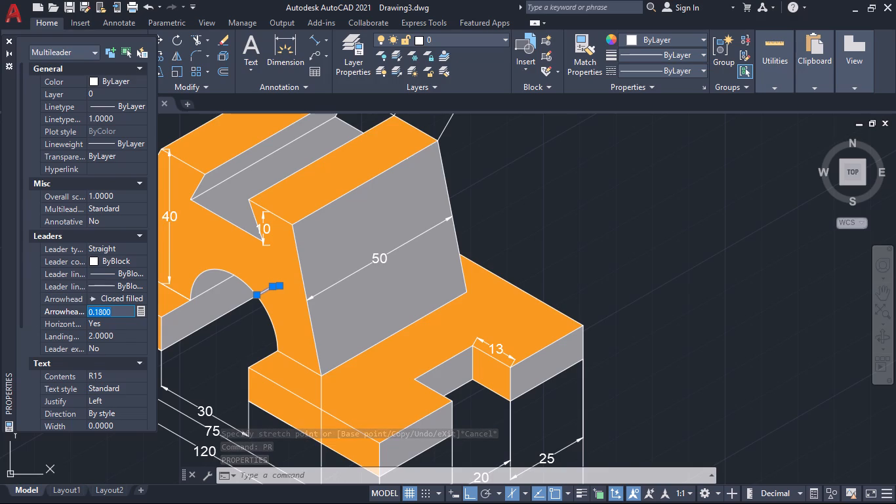
pyautogui.press('2')
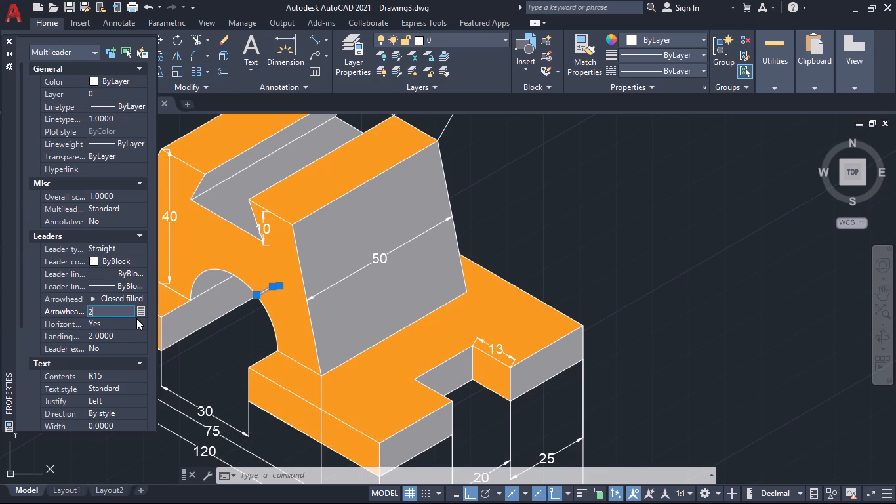
pyautogui.click(136, 318)
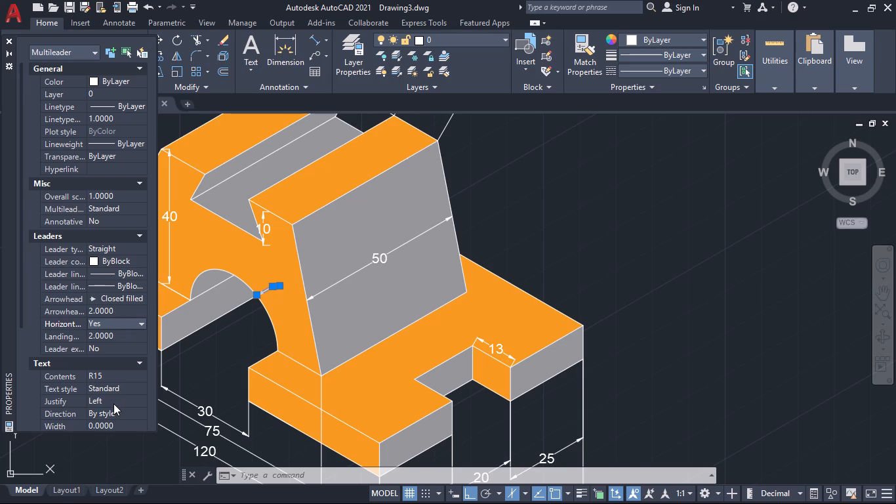
# Set the text height of the R15 multileader at the arch to 3, then close its properties and deselect it.
pyautogui.scroll(-1, 113, 406)
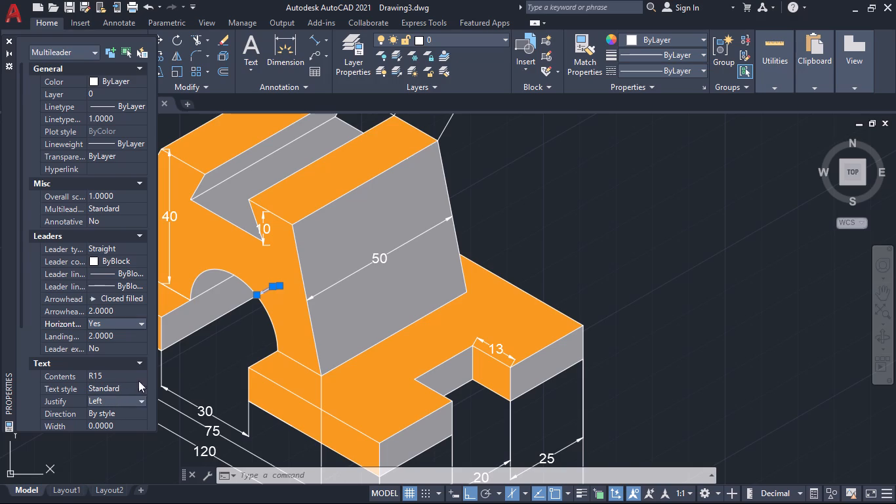
pyautogui.click(126, 375)
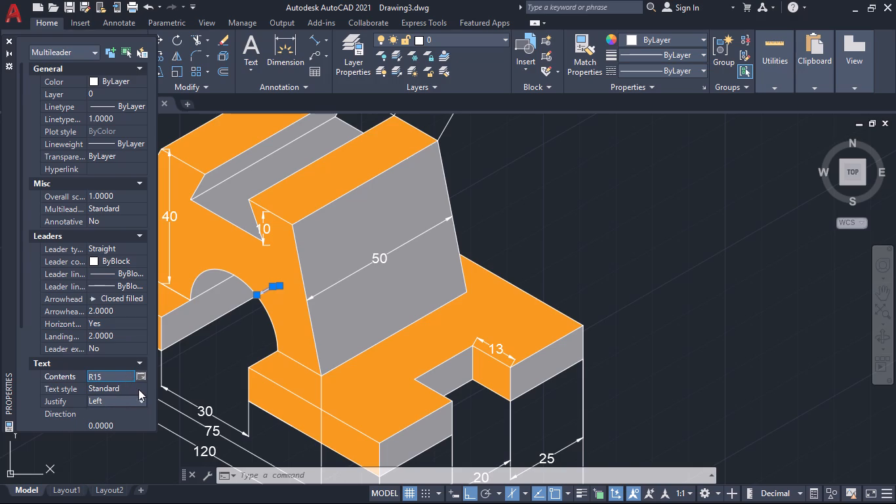
pyautogui.click(138, 389)
pyautogui.click(140, 389)
pyautogui.click(140, 389)
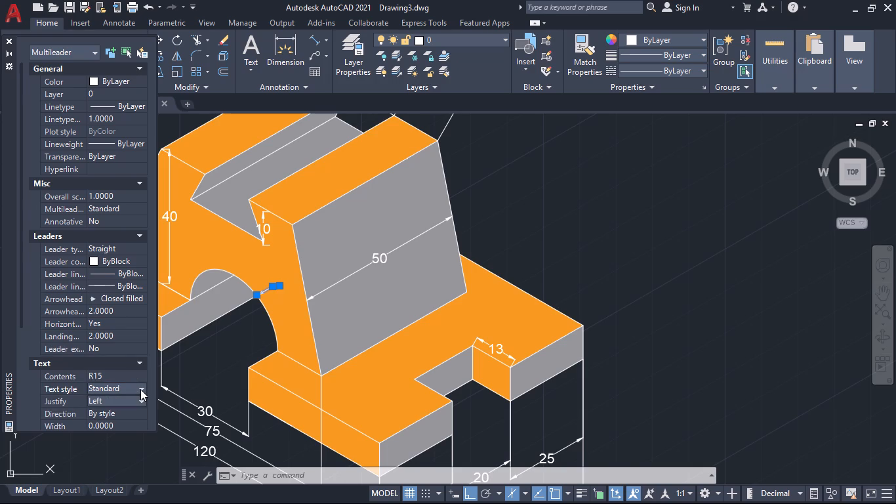
pyautogui.click(140, 397)
pyautogui.click(140, 397)
pyautogui.click(140, 413)
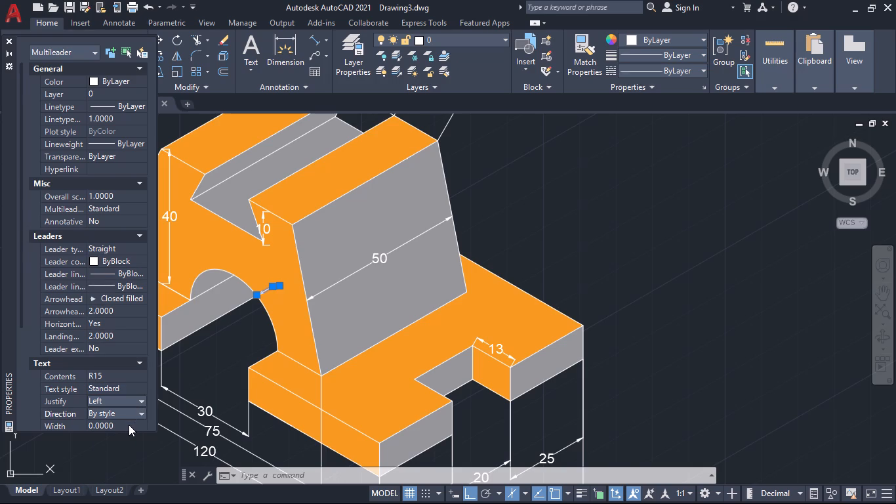
pyautogui.click(125, 425)
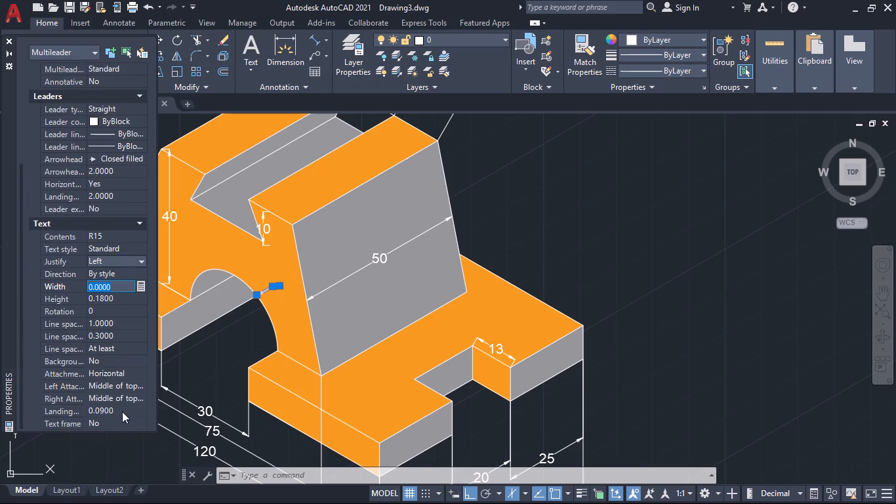
pyautogui.scroll(-1, 122, 411)
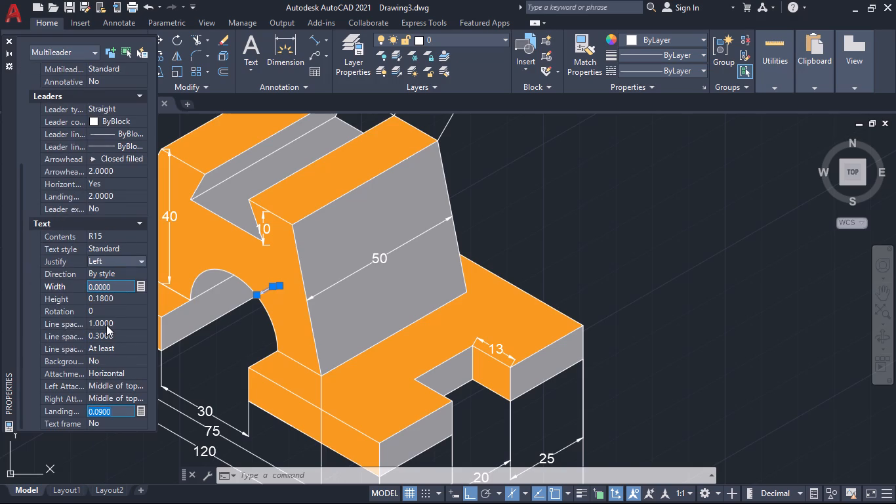
pyautogui.doubleClick(100, 301)
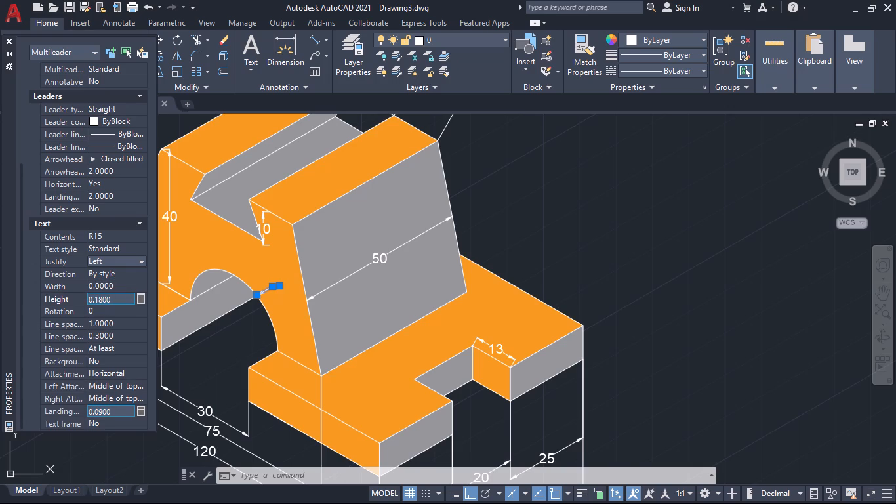
pyautogui.doubleClick(117, 297)
pyautogui.press('3')
pyautogui.press('Return')
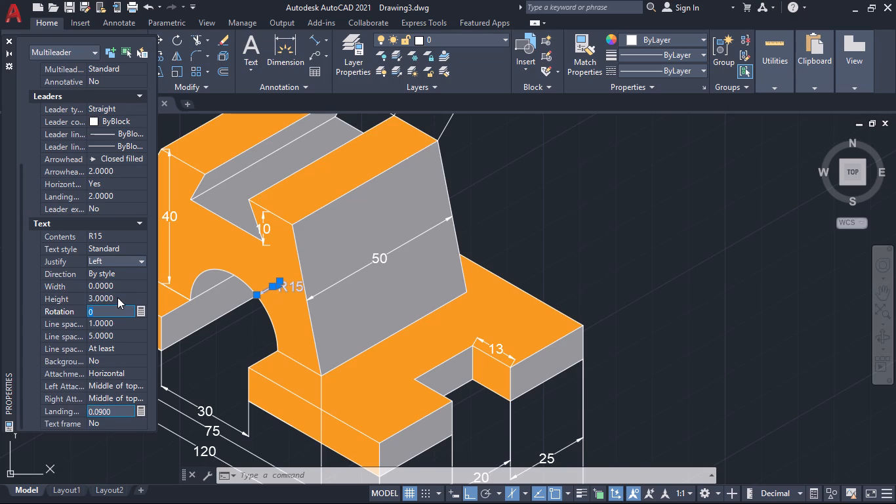
pyautogui.scroll(5, 118, 264)
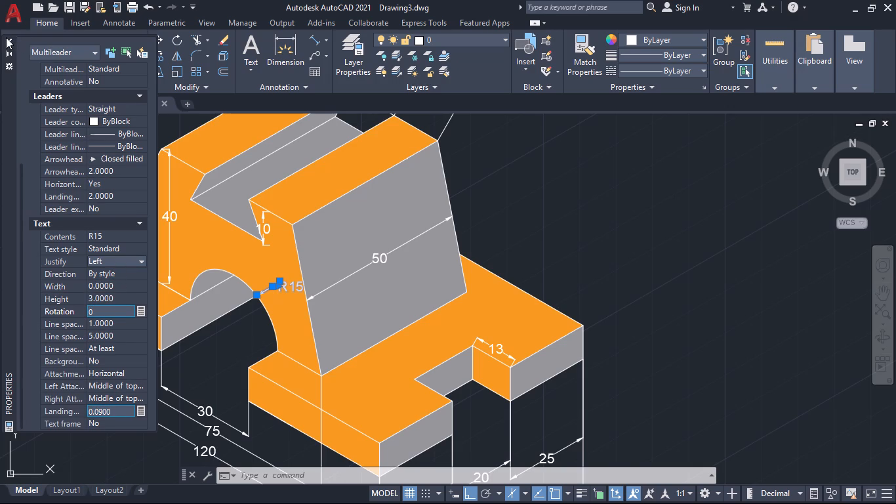
pyautogui.click(6, 37)
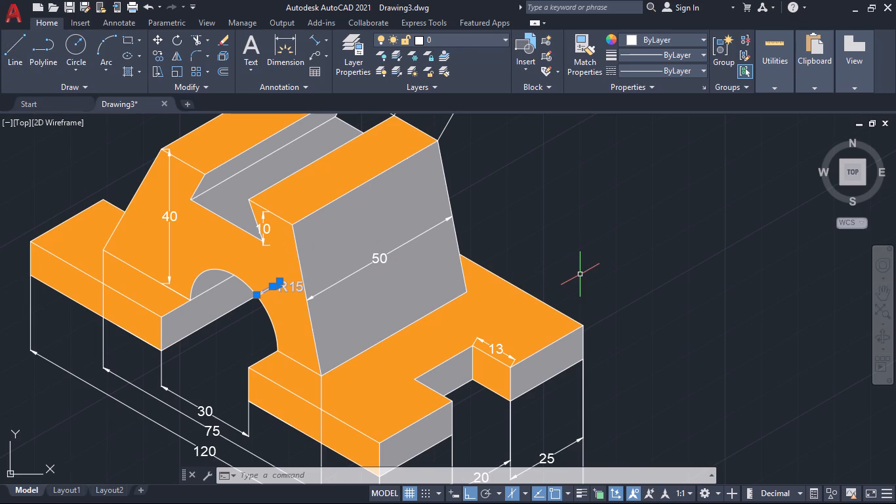
pyautogui.press('Escape')
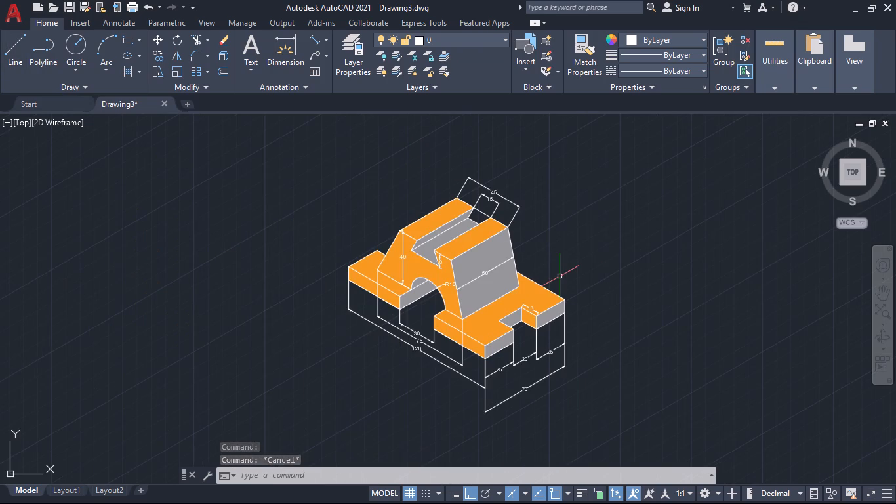
# Save the drawing as Guide block in the Documents folder, in the AutoCAD 2018 Drawing format.
pyautogui.hotkey('ctrl', 's')
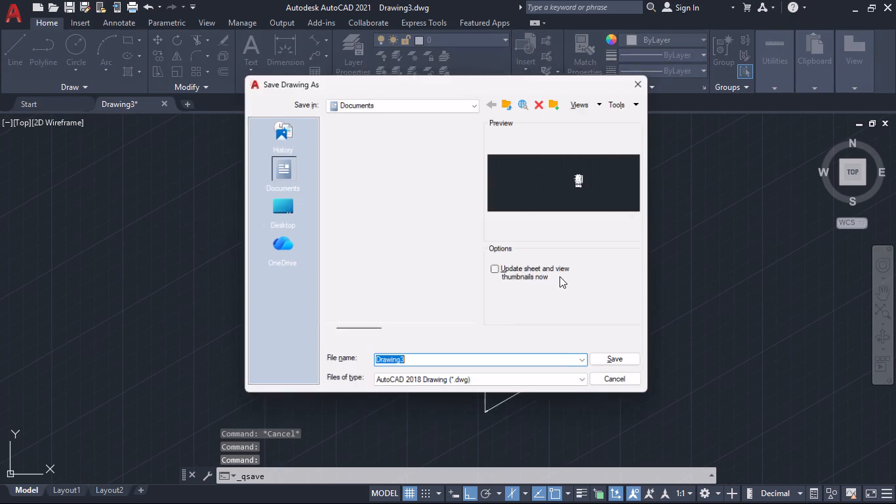
pyautogui.hotkey('alt', 'Tab')
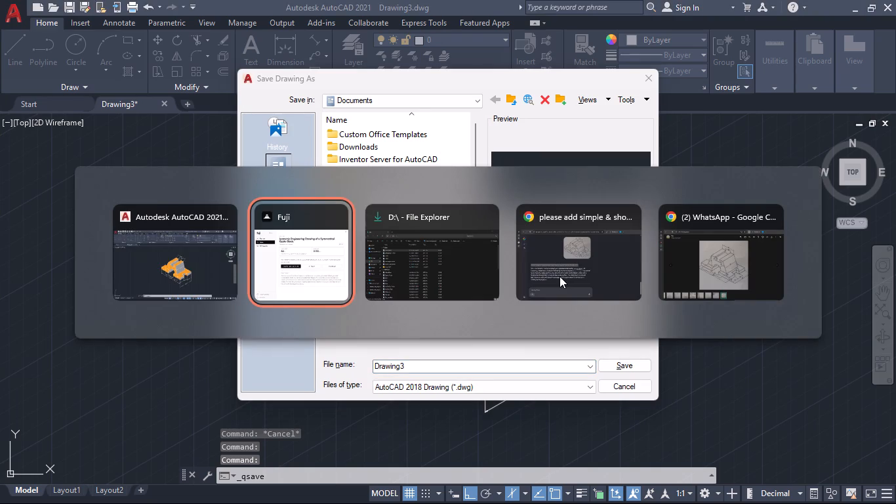
pyautogui.hotkey('alt', 'Tab')
pyautogui.hotkey('alt', 'Tab')
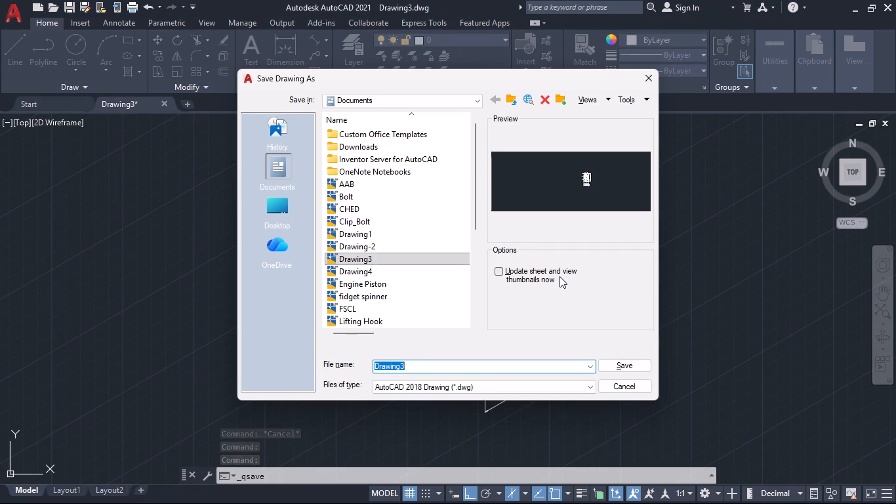
pyautogui.press('BackSpace')
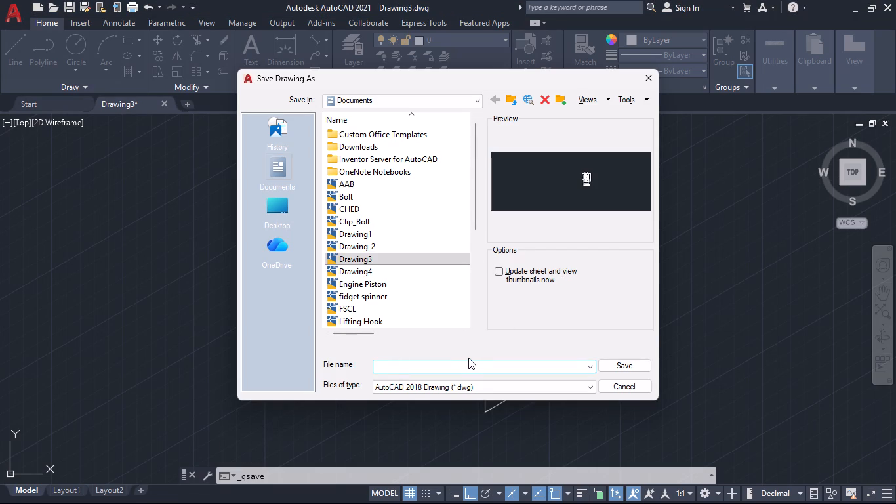
pyautogui.write('Guide block')
pyautogui.press('Return')
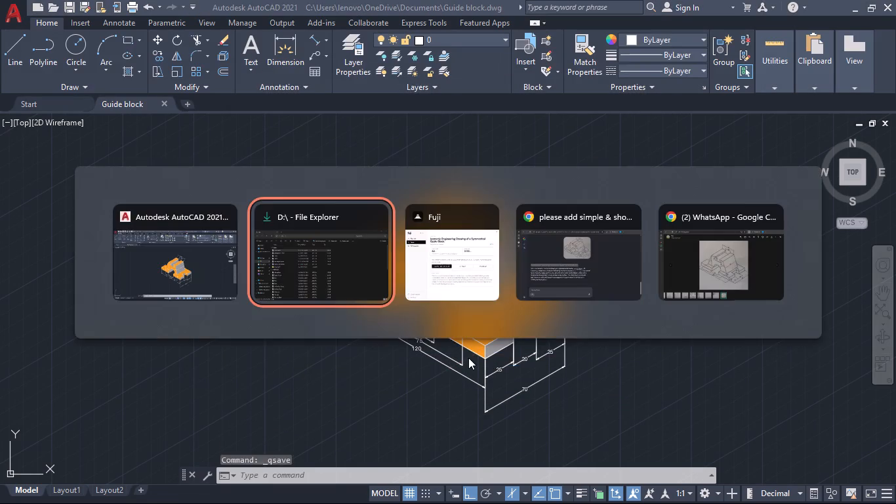